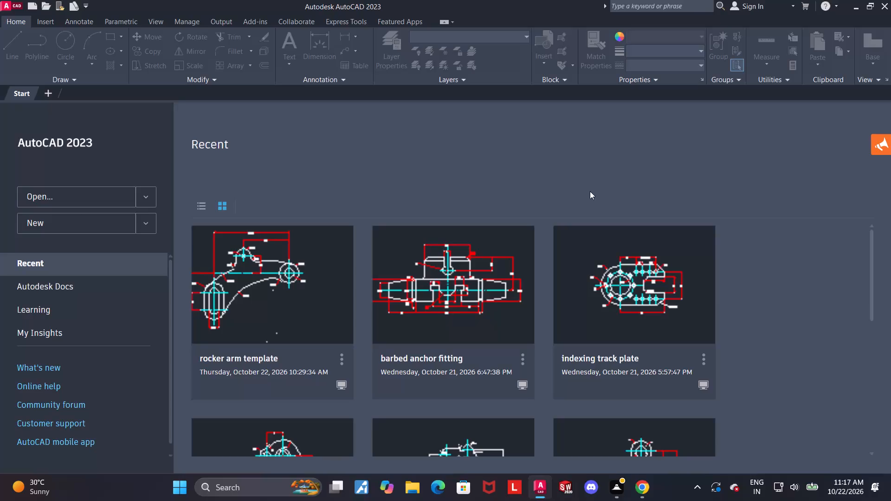
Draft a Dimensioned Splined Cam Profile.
Create a new blank drawing.
click(62, 223)
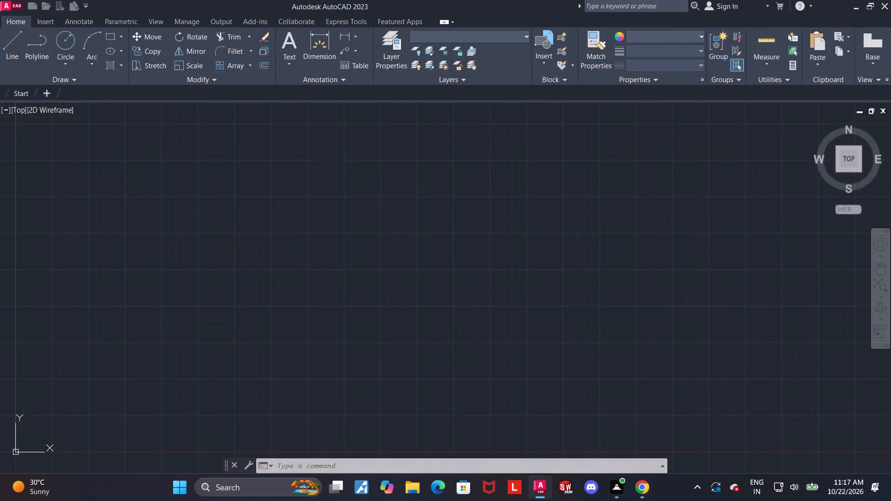
Turn on command log recording with LOGFILEON.
text(logfile)
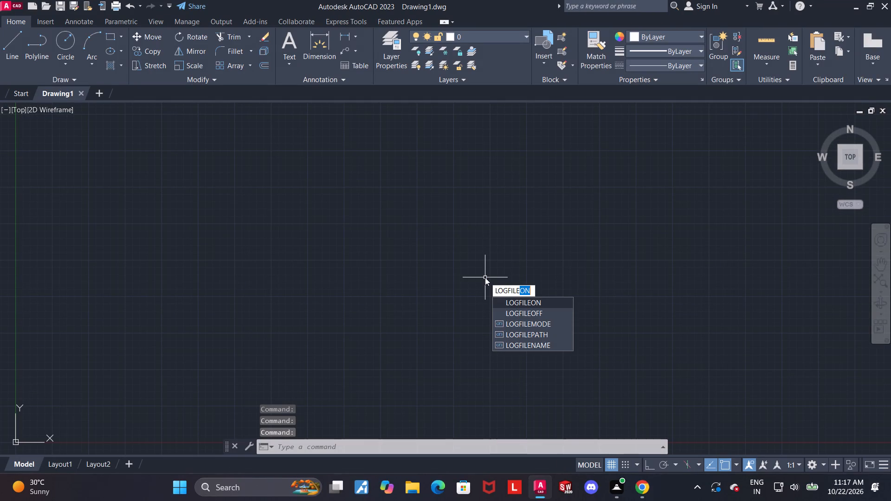
click(529, 298)
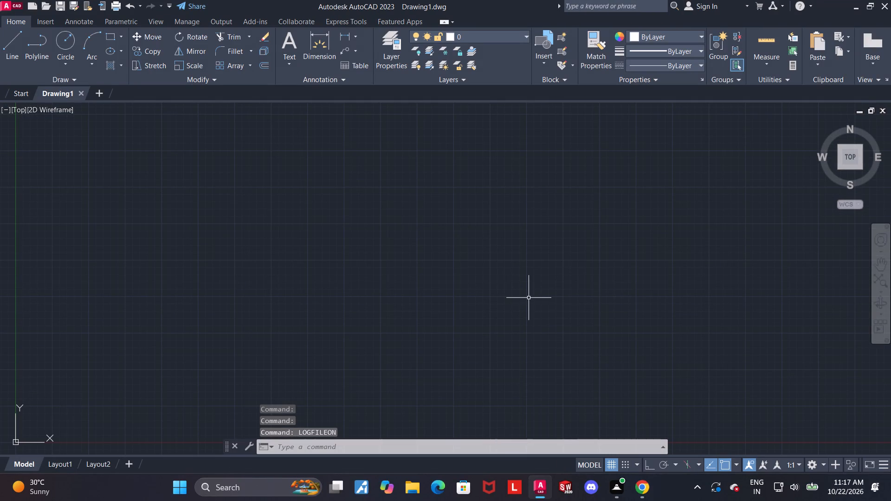
key(Return)
key(Return)
Set the model space limits from 0,0 to 100,100.
text(limits)
key(Return)
text(0,0)
key(Return)
text(100,100)
key(Return)
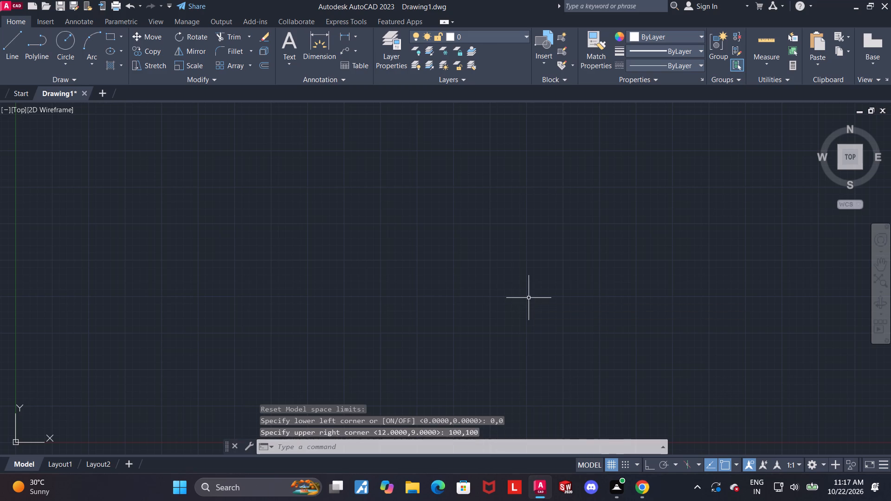
Draw a circle of radius 41 in the open area up and to the right of the origin.
scroll(529, 298, down, 2)
middle_drag(730, 228, 586, 265)
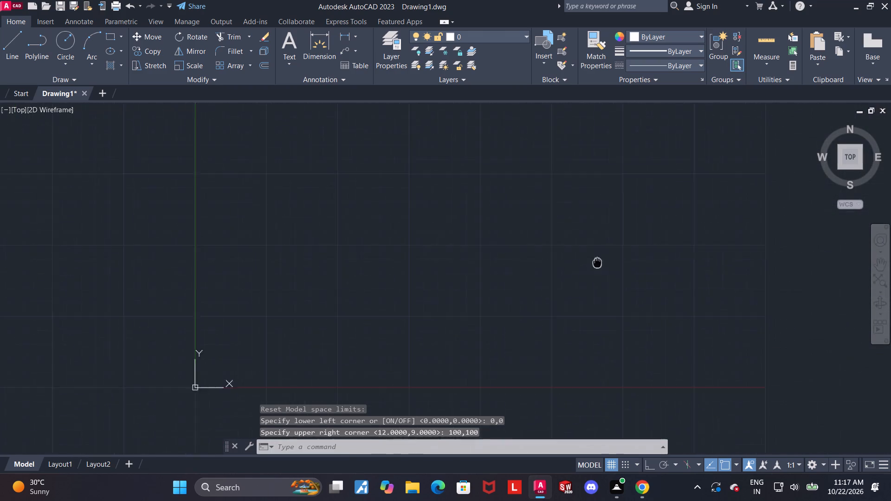
middle_drag(586, 265, 458, 299)
click(60, 34)
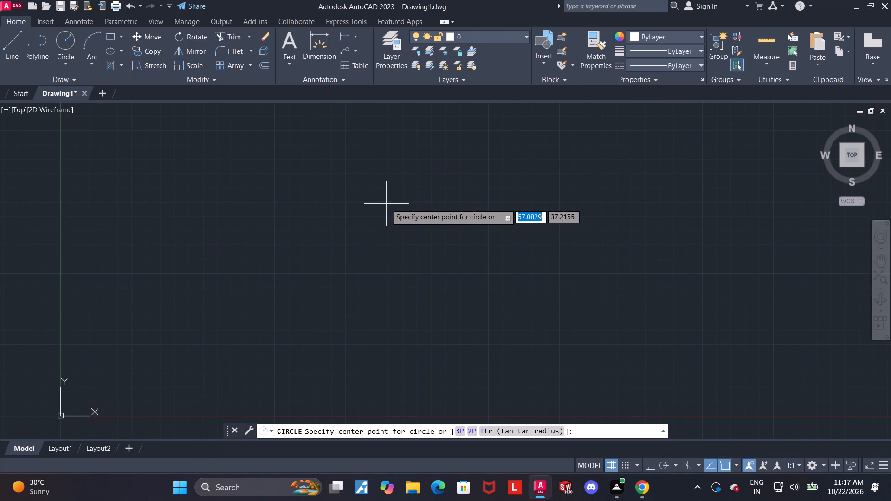
click(438, 204)
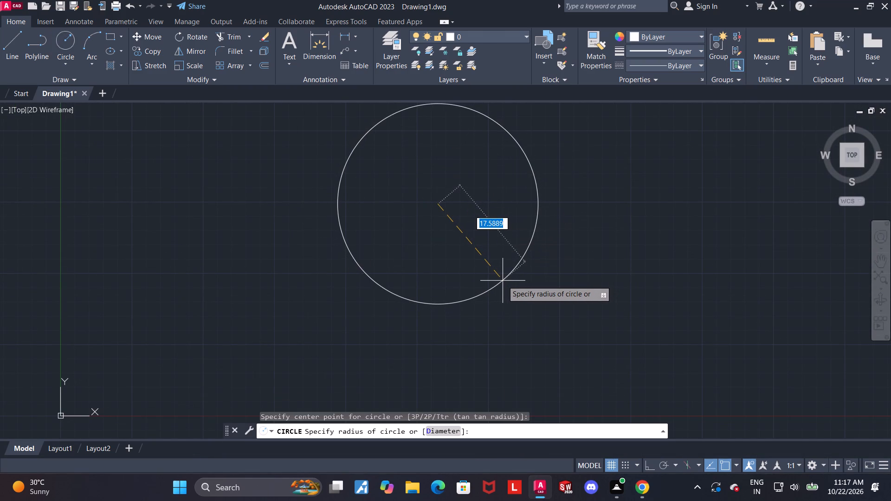
text(41)
key(Return)
Move the radius 41 circle by its centre grip, diagonally up and farther away from the origin.
scroll(410, 227, down, 3)
middle_drag(500, 264, 438, 321)
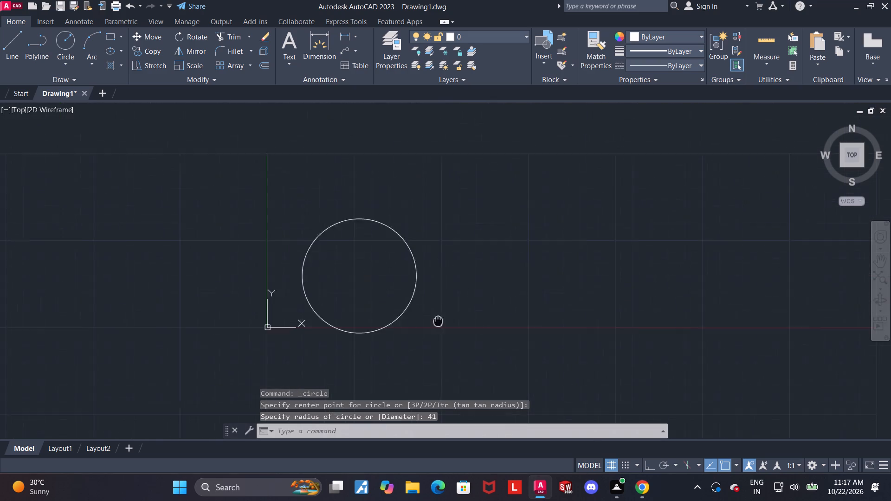
middle_drag(438, 321, 428, 333)
scroll(409, 334, up, 2)
scroll(418, 249, down, 2)
middle_drag(426, 231, 411, 360)
scroll(409, 319, up, 1)
middle_drag(411, 319, 408, 236)
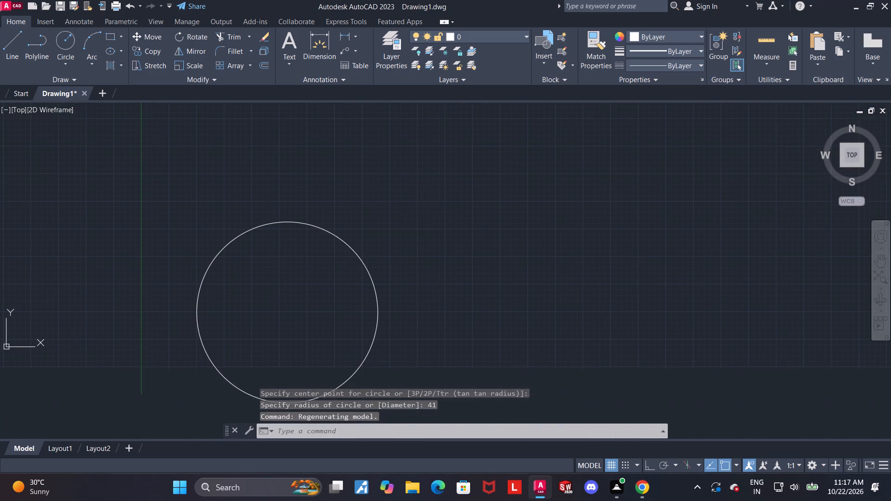
click(423, 205)
click(259, 363)
click(287, 313)
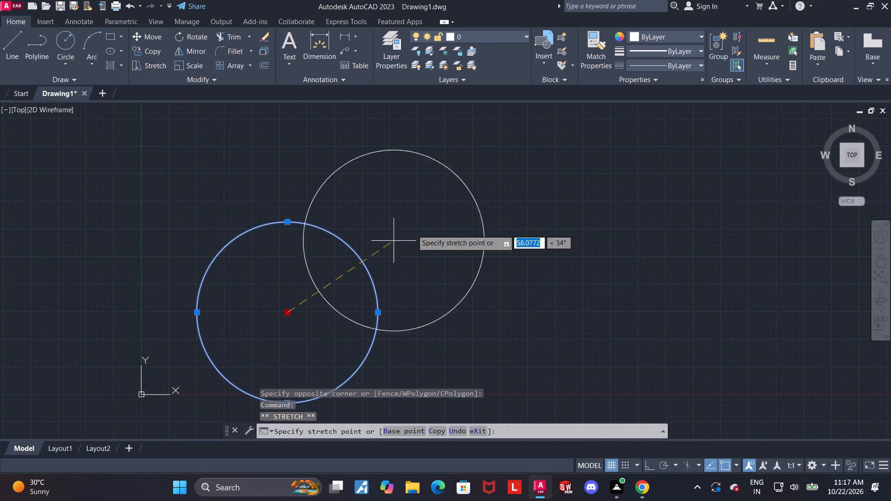
click(486, 183)
middle_drag(610, 208, 568, 265)
key(Escape)
Draw a vertical line 90 units long upward from the circle's centre, with Ortho on.
middle_drag(715, 257, 679, 270)
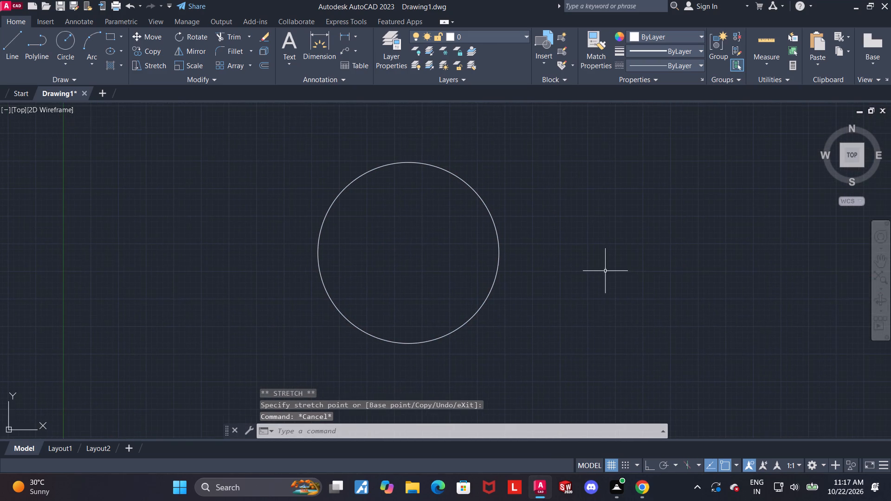
scroll(598, 272, down, 1)
middle_drag(597, 270, 591, 271)
click(6, 45)
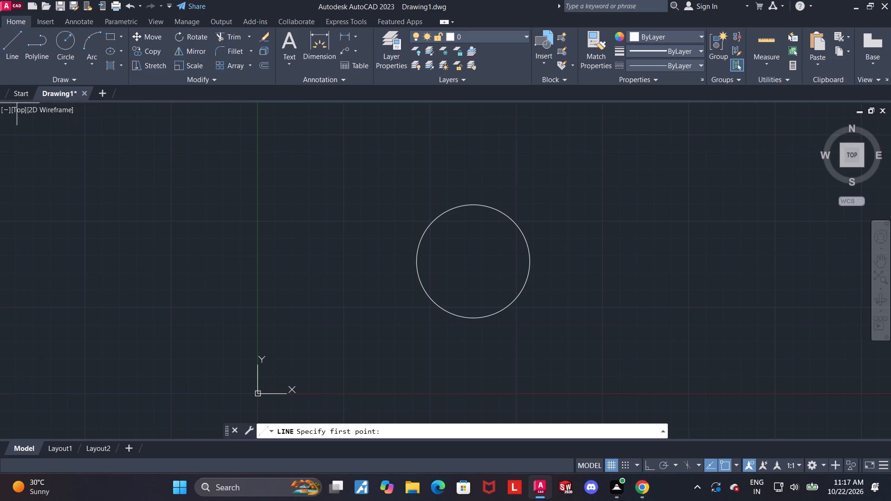
middle_drag(540, 234, 467, 257)
scroll(425, 274, up, 1)
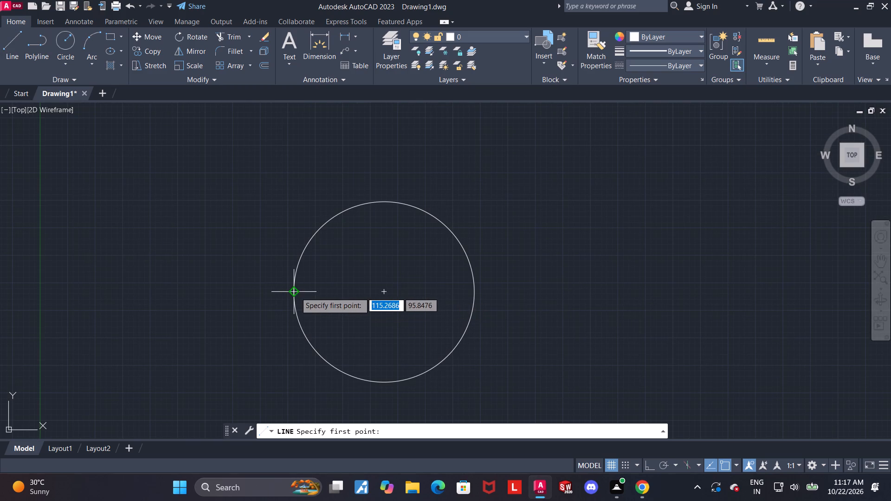
click(384, 293)
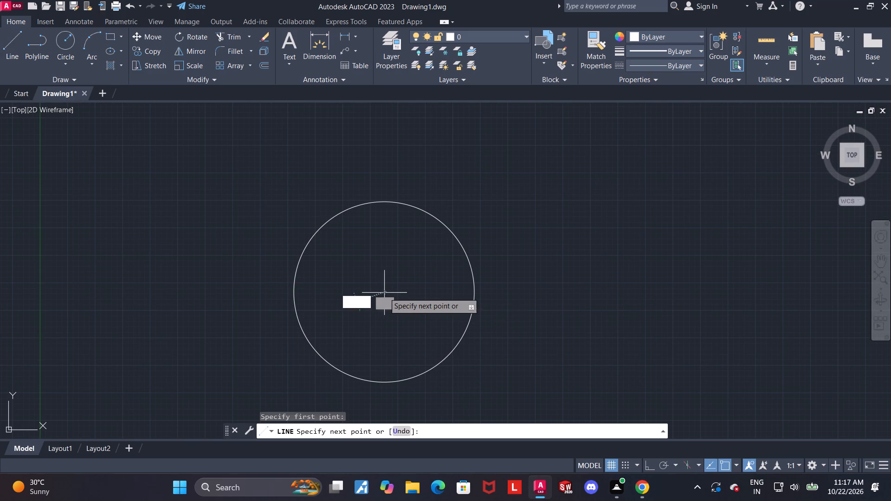
scroll(384, 293, down, 4)
scroll(392, 232, up, 2)
key(F8)
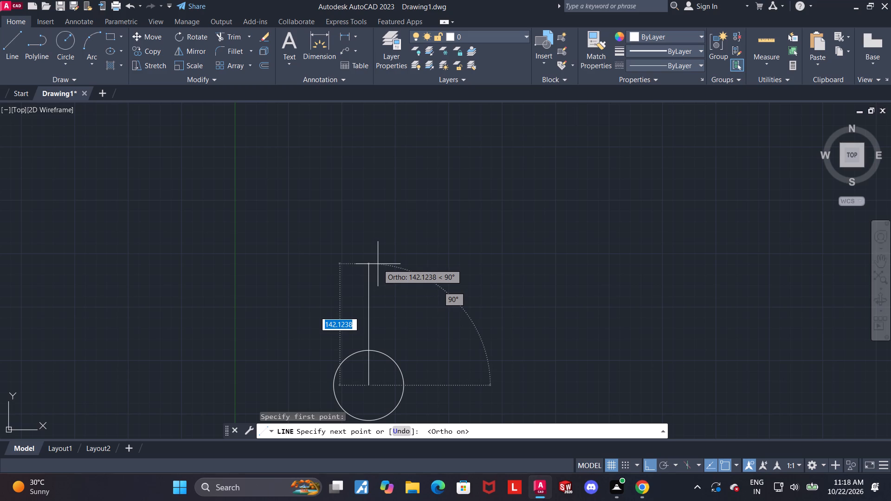
text(90)
key(Return)
key(Escape)
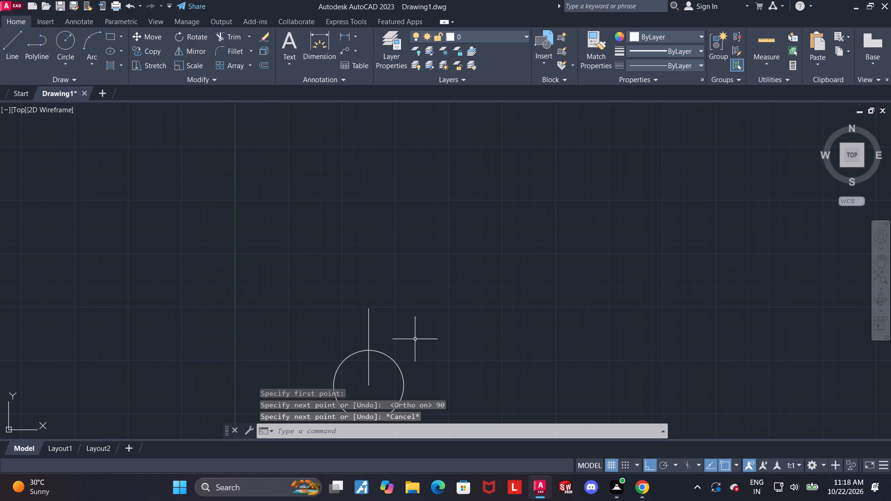
Draw a circle of radius 21 centred on the upper end of the vertical line.
middle_drag(438, 331, 310, 102)
middle_drag(339, 136, 451, 278)
scroll(432, 267, down, 2)
middle_drag(401, 202, 406, 241)
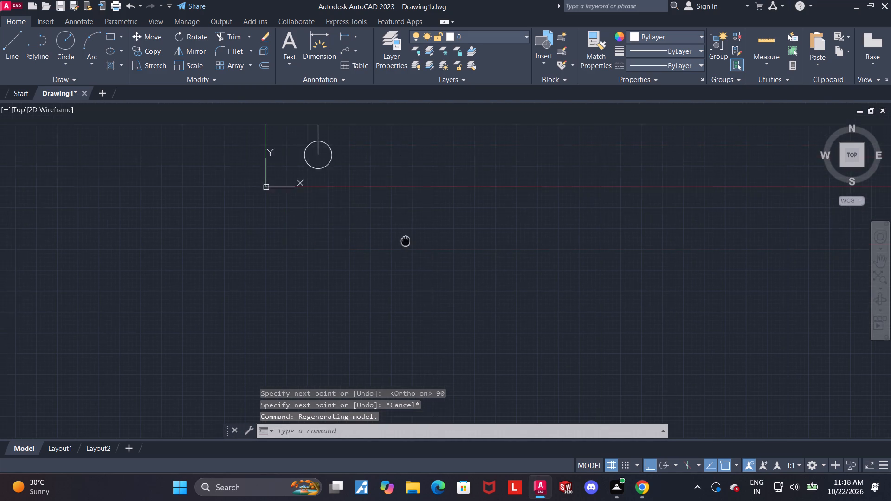
middle_drag(406, 241, 416, 291)
scroll(323, 180, up, 4)
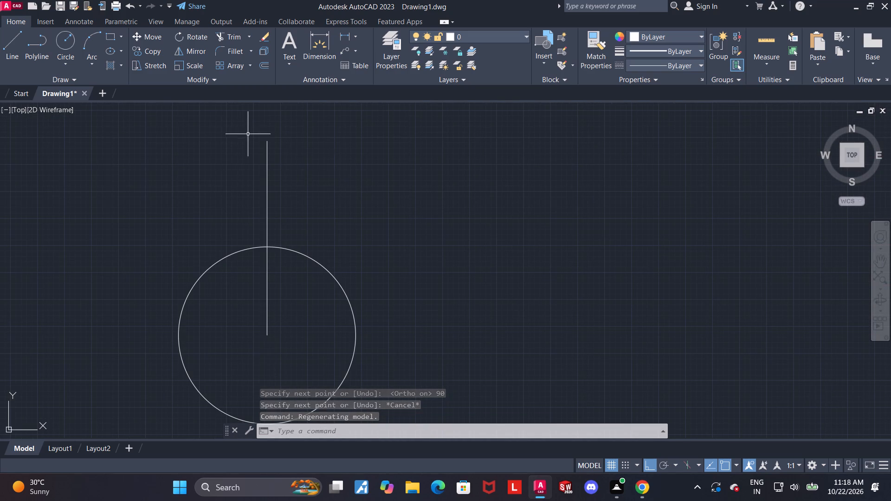
scroll(307, 161, down, 1)
click(60, 43)
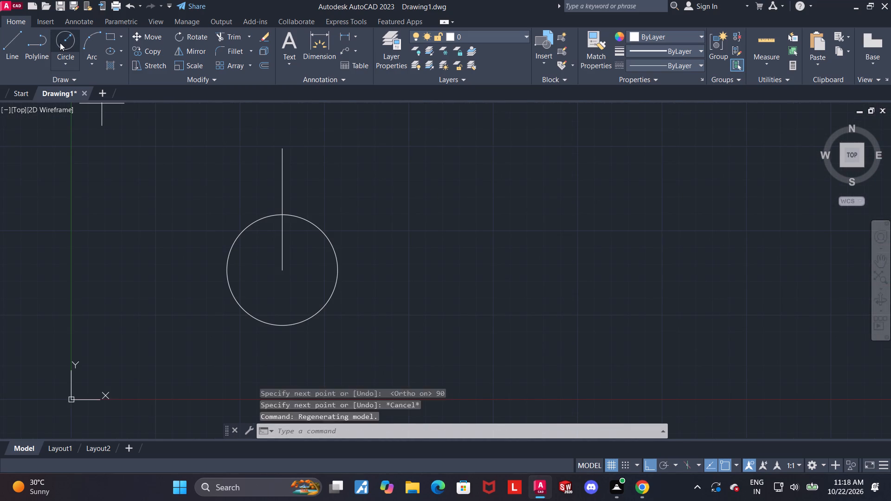
click(280, 153)
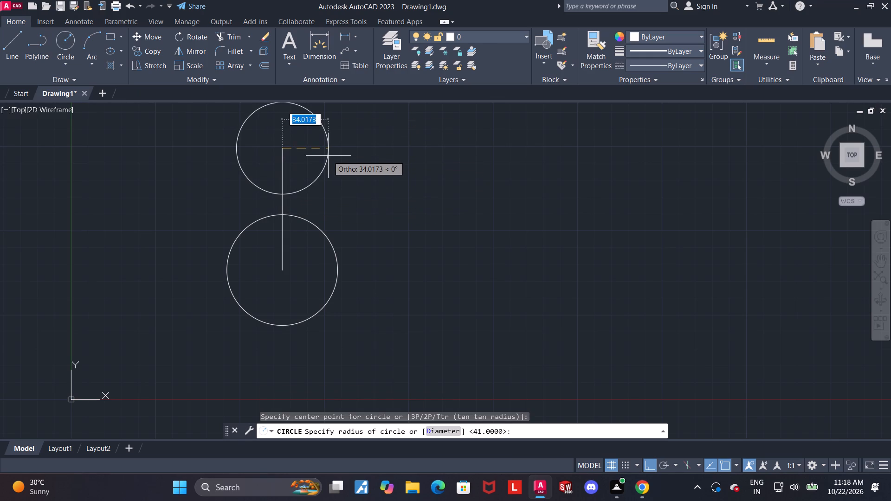
text(21)
key(Return)
key(Escape)
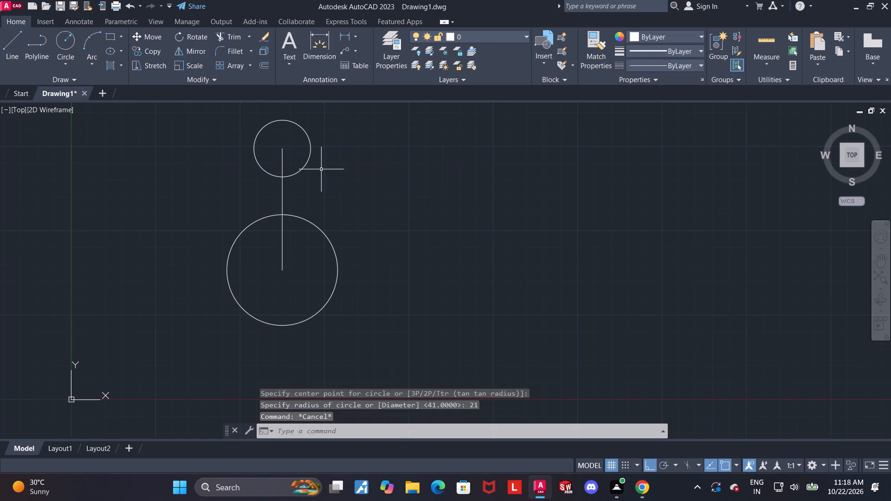
Draw a concentric circle of diameter 22 inside the upper radius 21 circle.
middle_drag(324, 173, 337, 194)
click(65, 46)
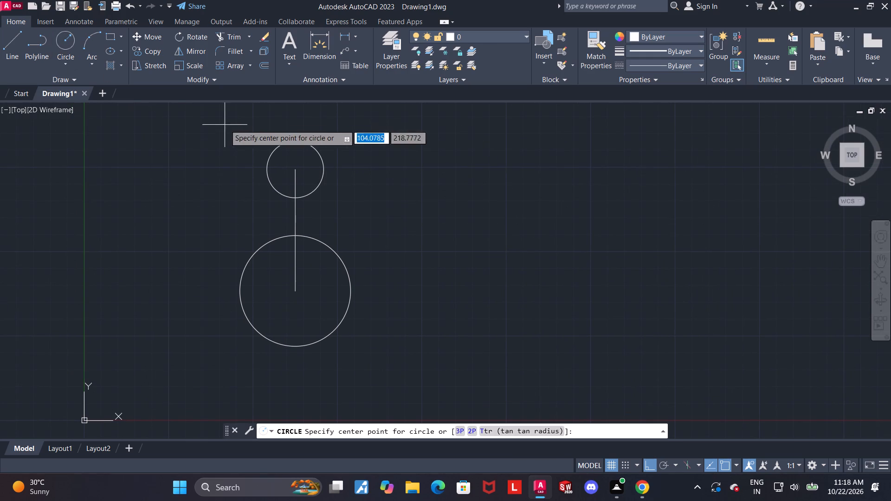
click(295, 168)
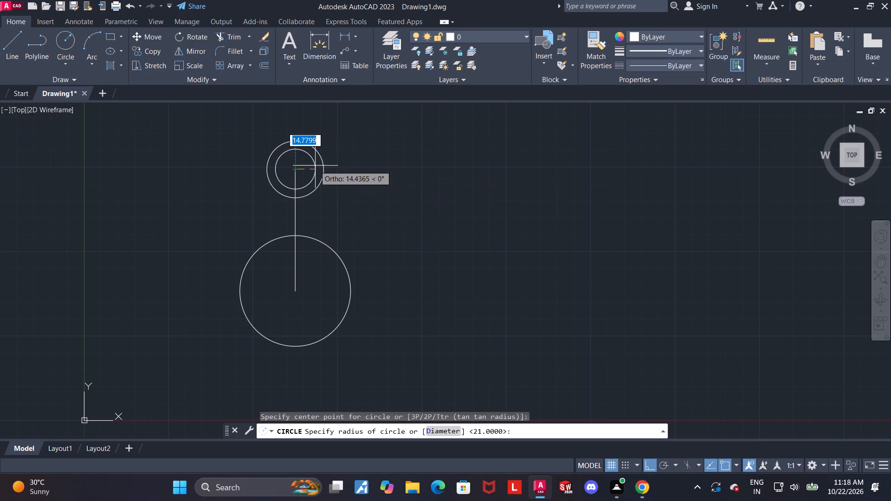
key(d)
key(Return)
text(22)
key(Return)
key(Escape)
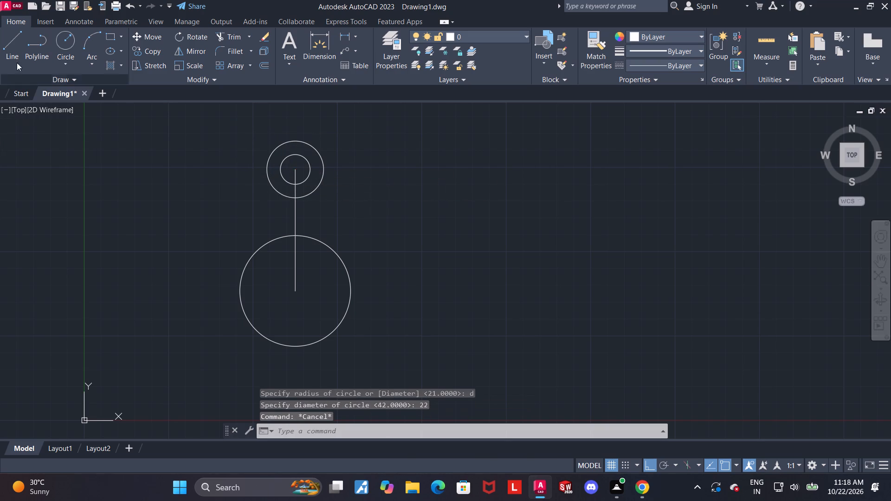
Draw a concentric circle of diameter 50 inside the lower radius 41 circle.
click(67, 48)
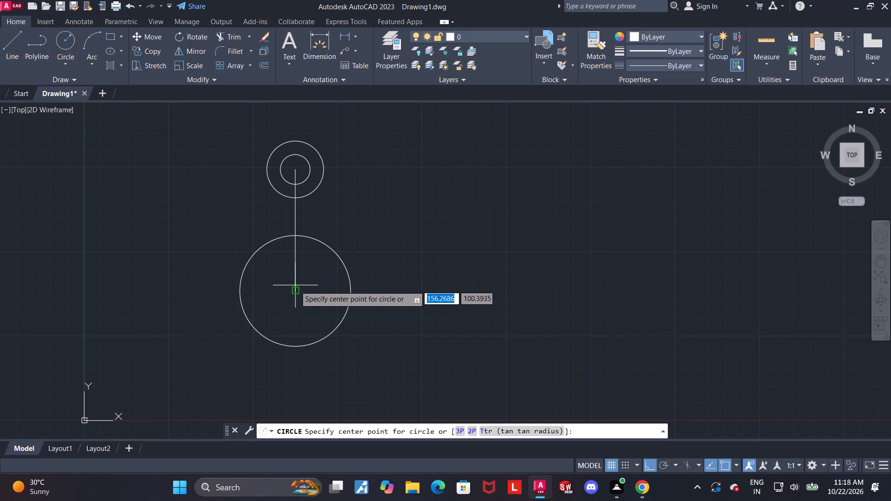
click(295, 287)
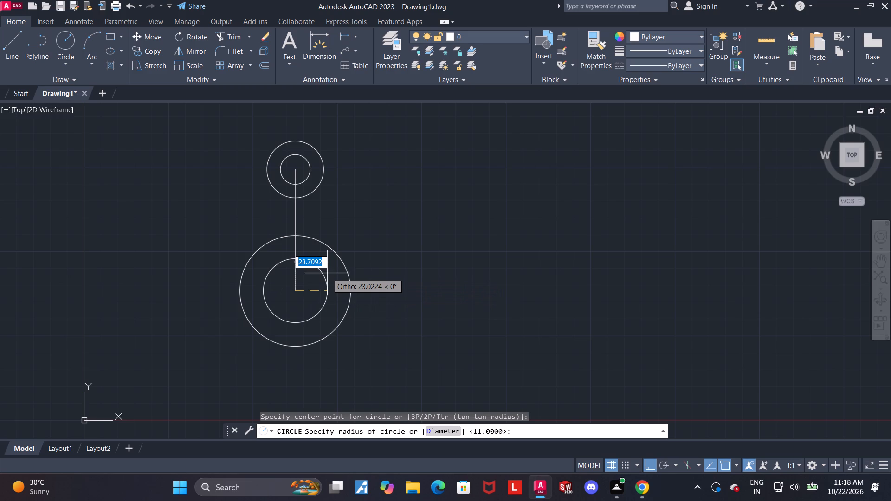
key(d)
key(Return)
text(50)
key(Return)
key(Escape)
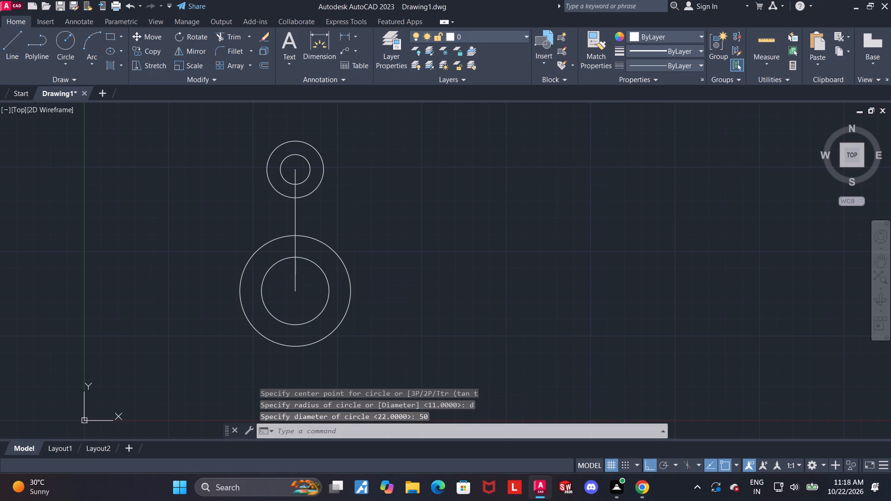
Draw another concentric circle of diameter 40 at the centre of the lower circles.
click(71, 32)
scroll(265, 229, up, 2)
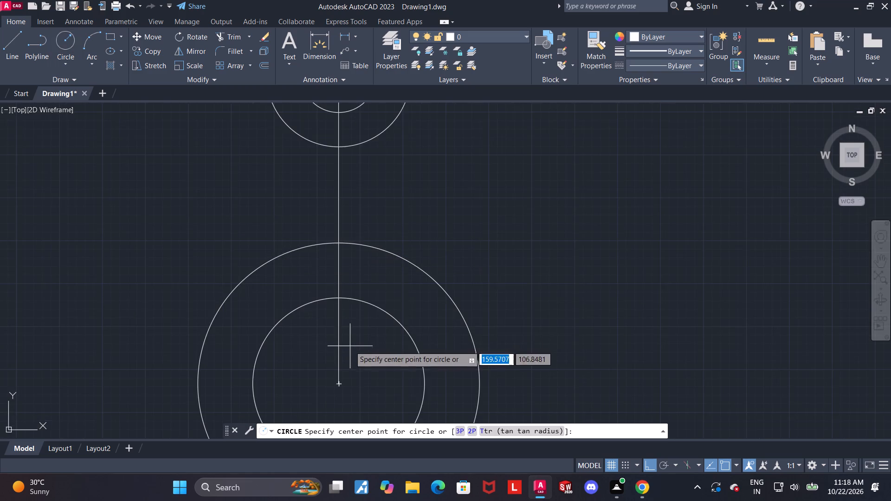
scroll(349, 322, down, 3)
scroll(362, 368, up, 3)
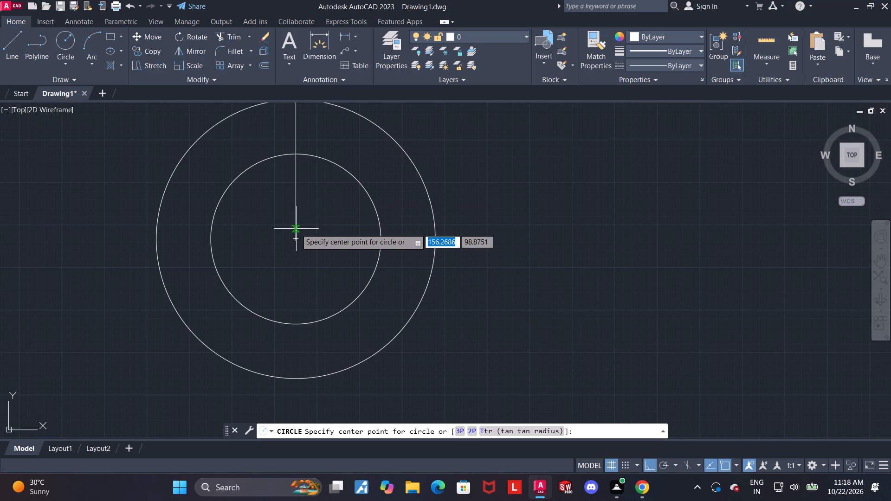
click(296, 238)
key(d)
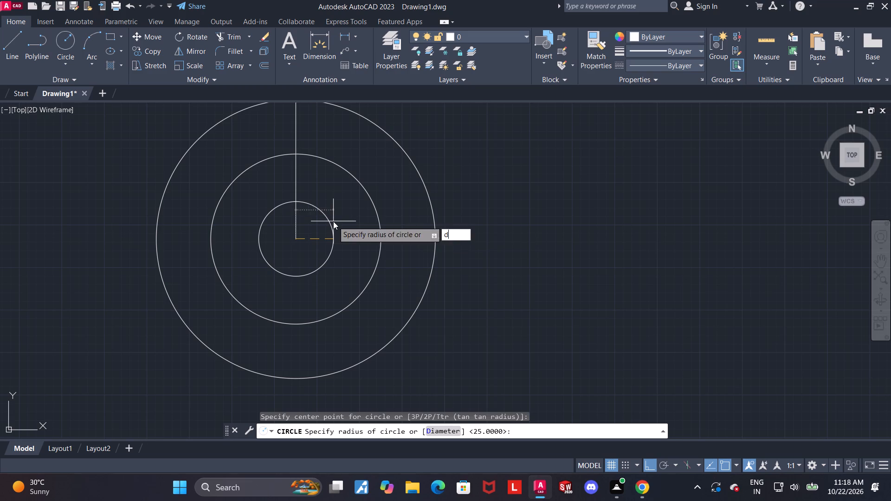
key(Return)
text(40)
key(Return)
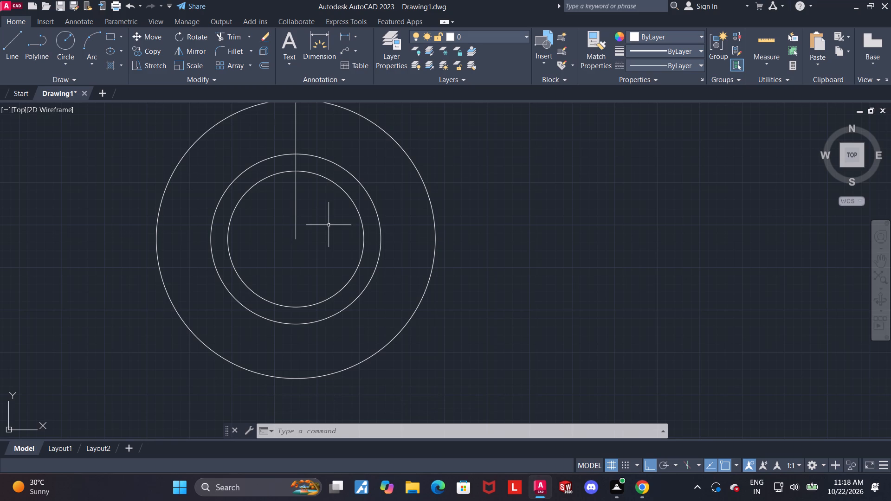
Draw a short vertical line joining the diameter 40 and 50 circles at their top quadrants.
scroll(343, 214, down, 1)
scroll(358, 203, up, 1)
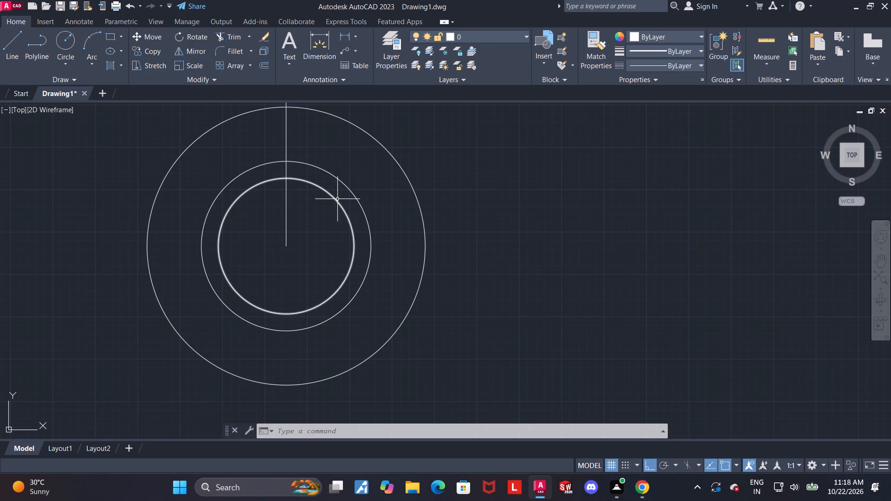
scroll(337, 199, down, 1)
scroll(320, 177, up, 1)
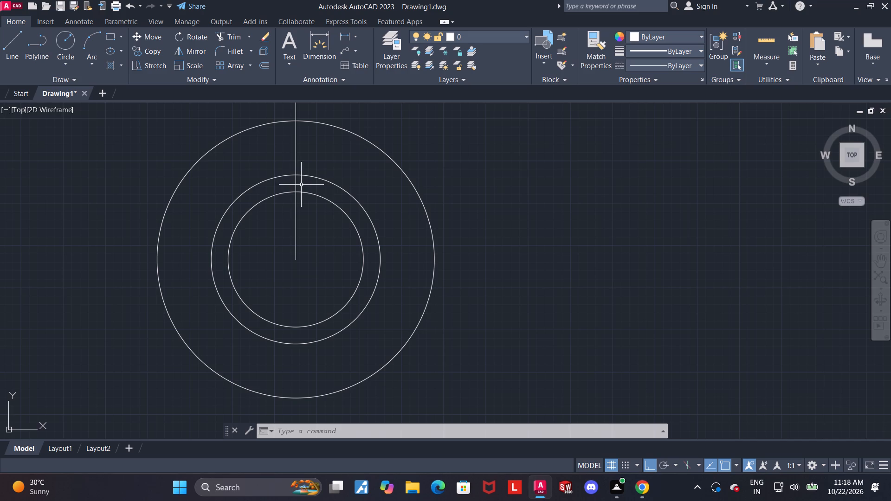
click(14, 44)
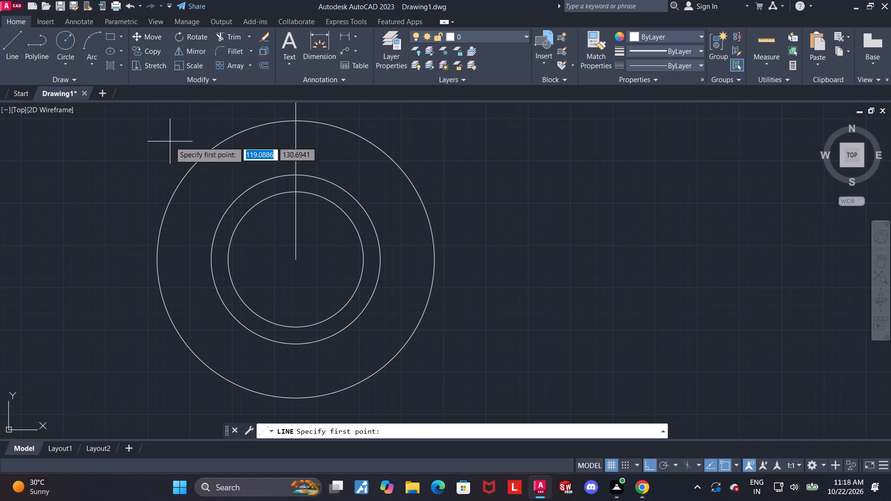
click(297, 190)
click(297, 177)
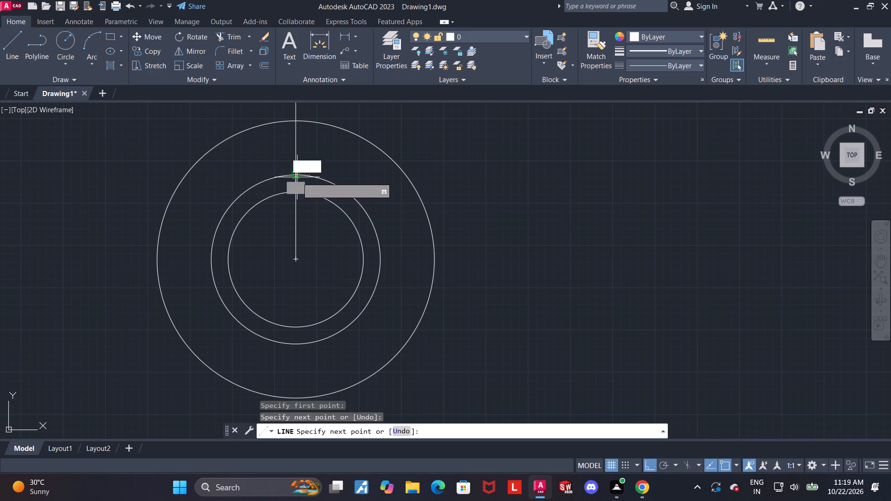
key(Escape)
Delete the long vertical line joining the upper and lower circle centres.
click(296, 160)
key(Delete)
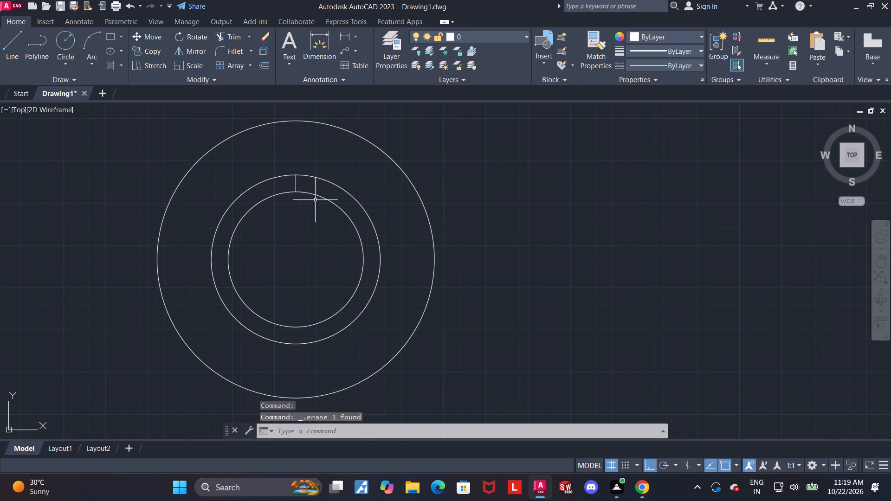
Draw a short horizontal line joining the diameter 40 and 50 circles at their left quadrants.
scroll(316, 215, down, 1)
scroll(399, 203, down, 2)
scroll(401, 200, up, 2)
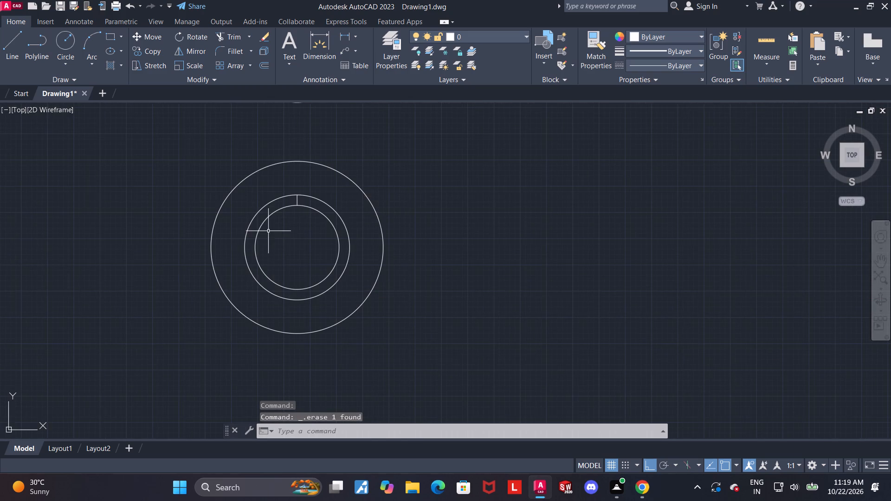
scroll(268, 231, up, 1)
click(4, 49)
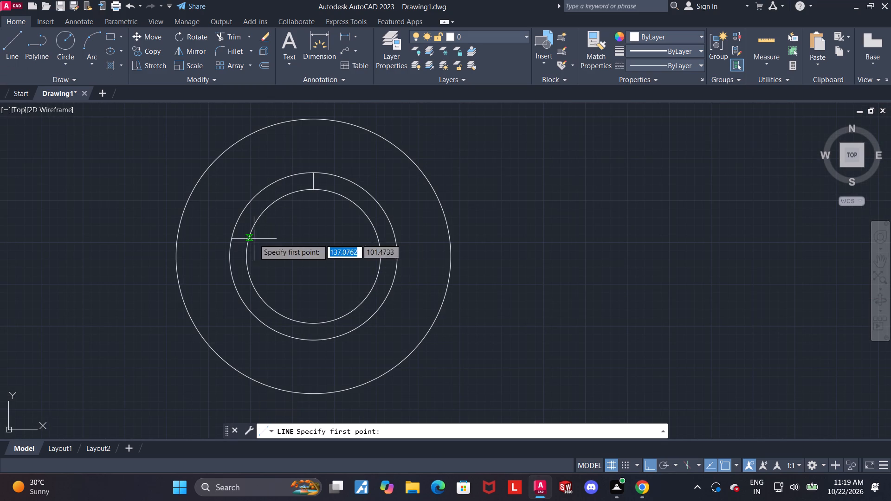
click(247, 259)
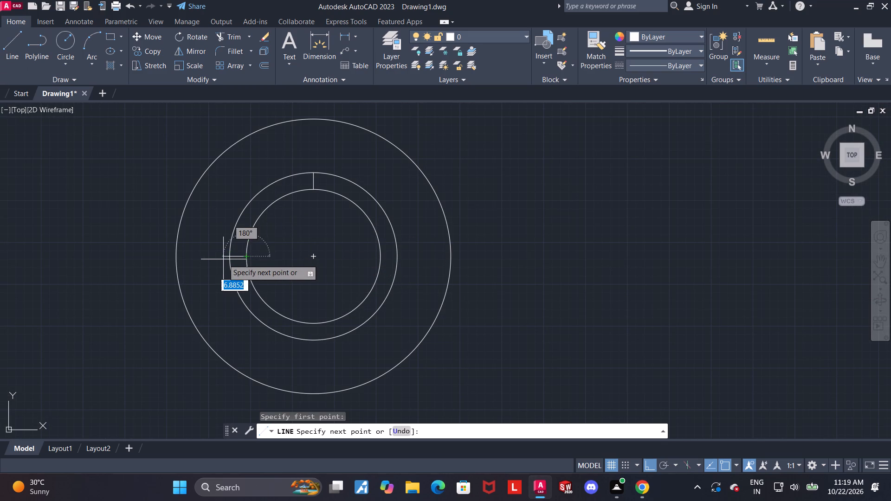
click(230, 259)
key(Escape)
With Ortho off, draw a line at 120° from the lower circles' centre to beyond the diameter 50 circle.
scroll(323, 246, down, 1)
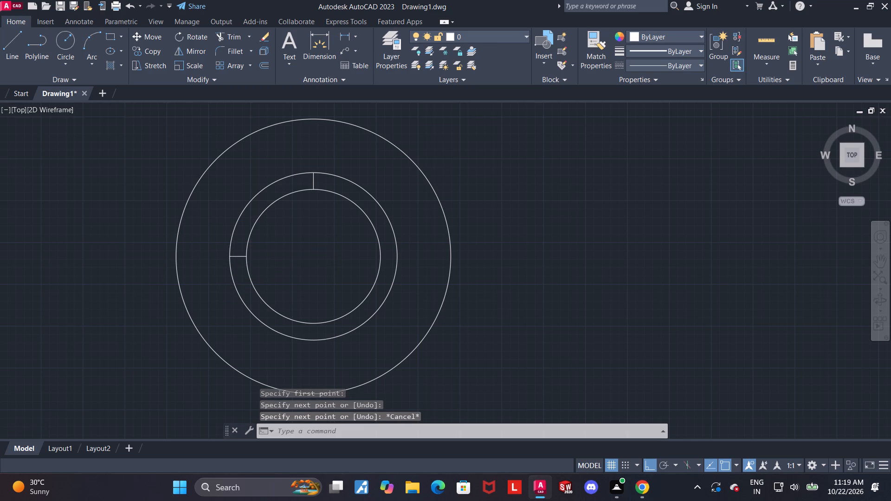
scroll(342, 221, up, 1)
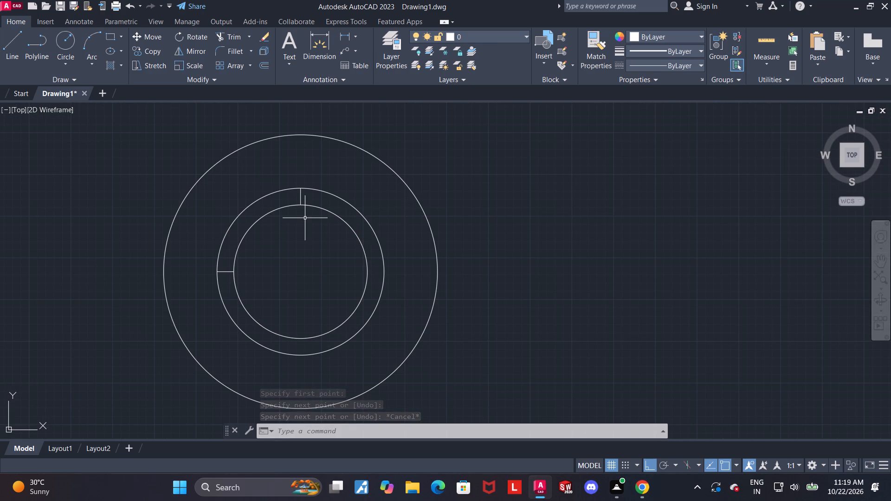
scroll(312, 218, down, 1)
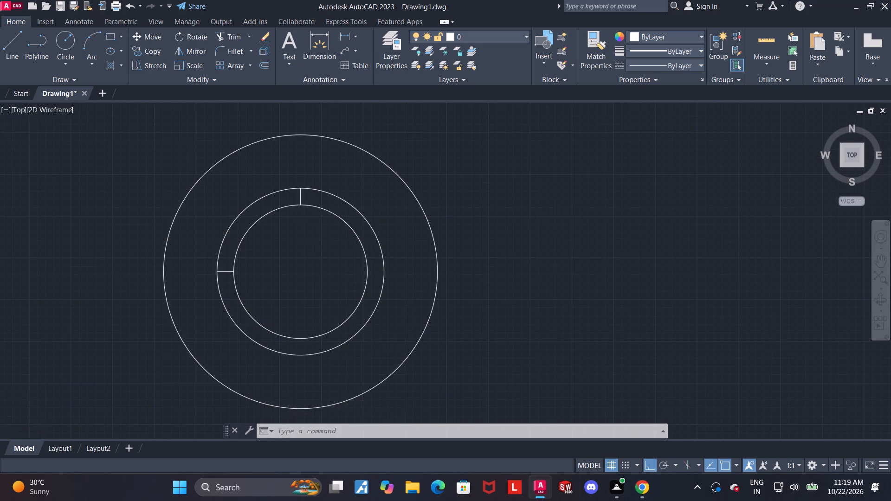
scroll(355, 215, up, 1)
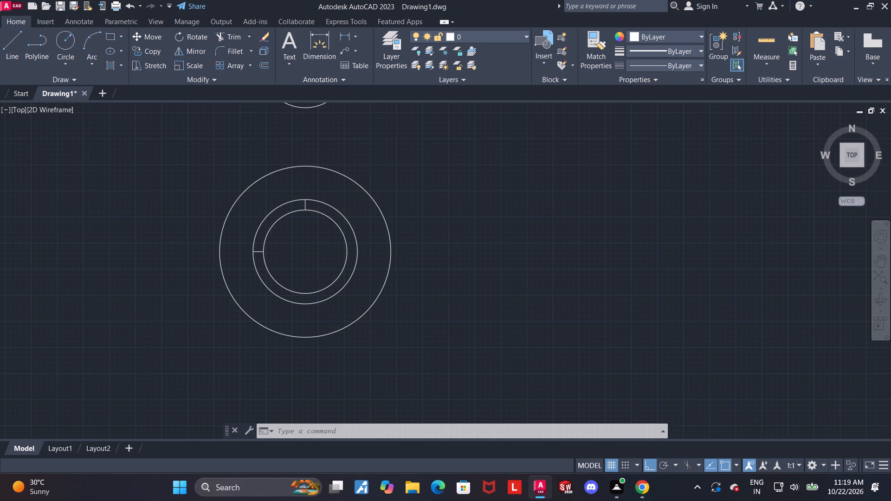
click(7, 39)
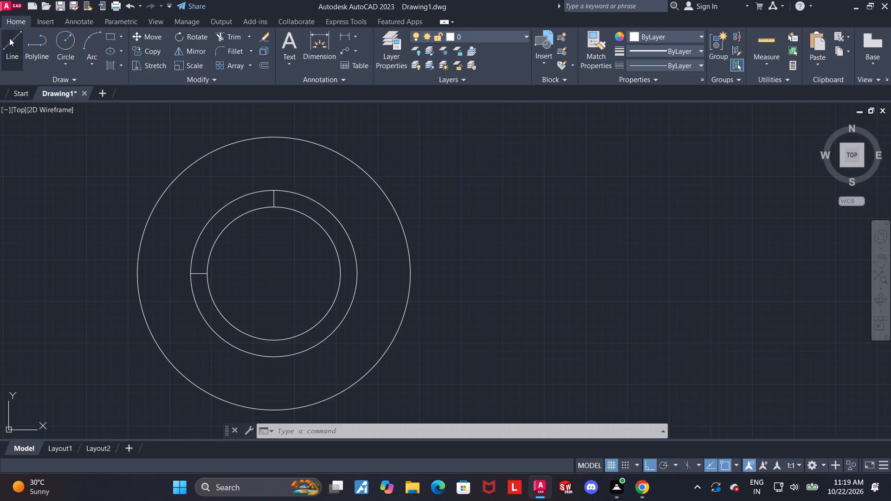
click(272, 274)
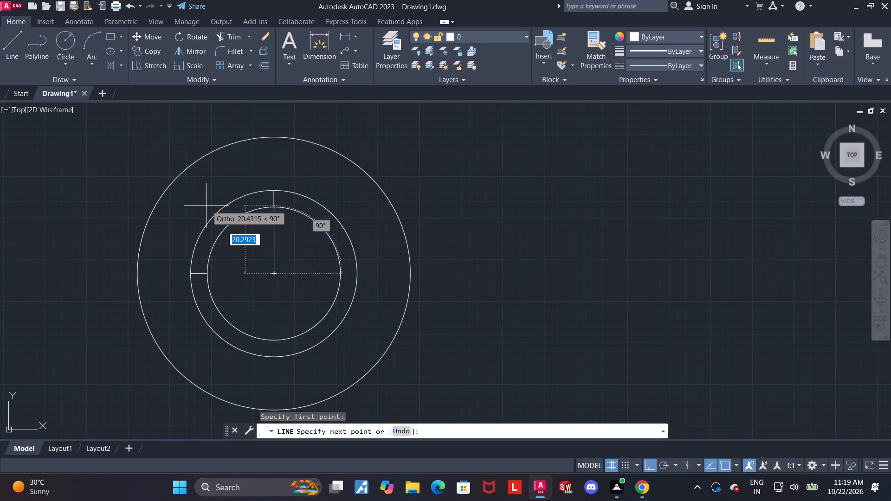
key(F8)
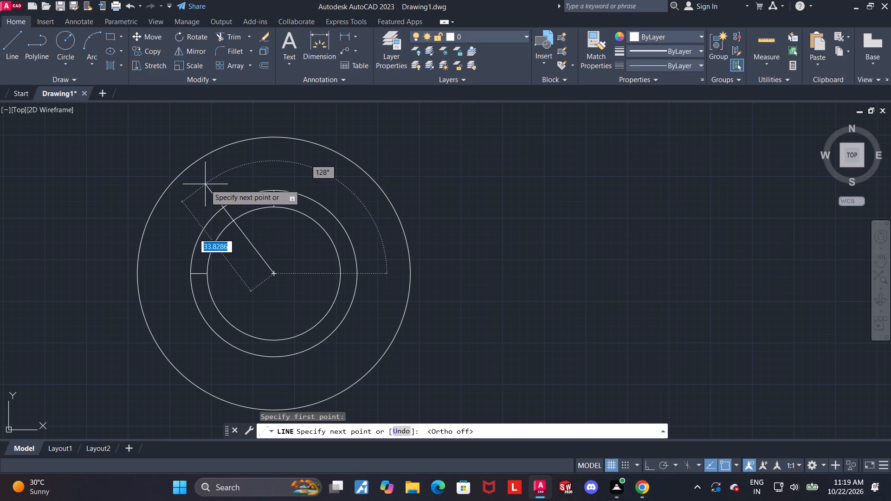
key(Tab)
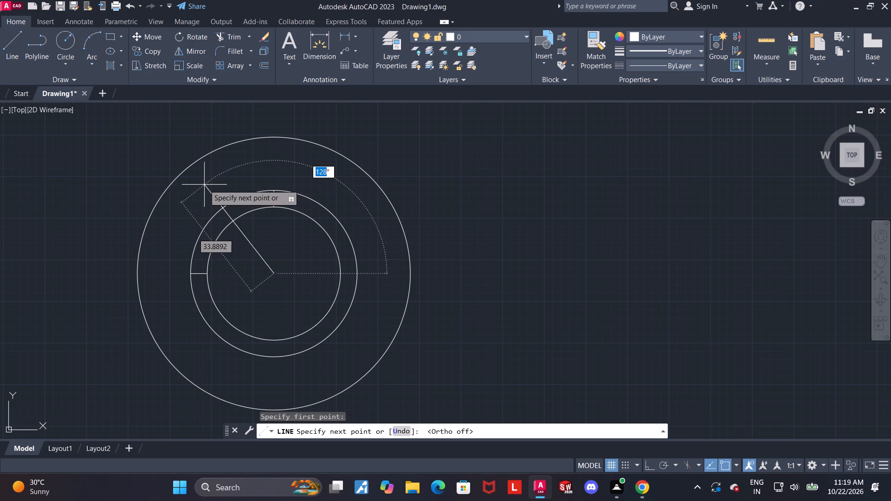
text(120)
key(Return)
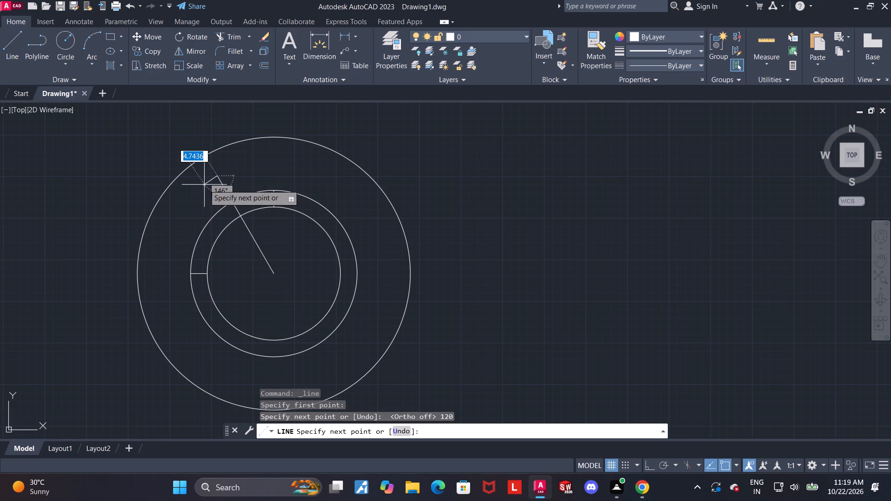
key(Escape)
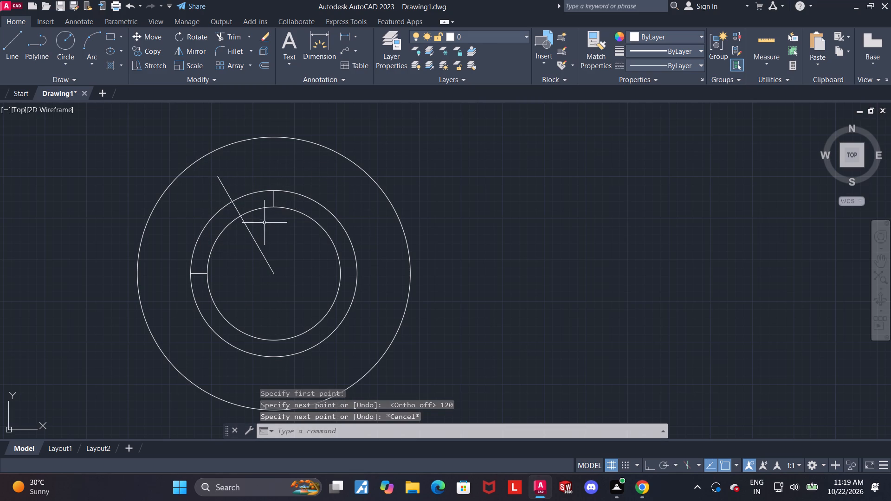
Draw another line from the lower circles' centre at 150°, reaching beyond the diameter 50 circle.
click(13, 33)
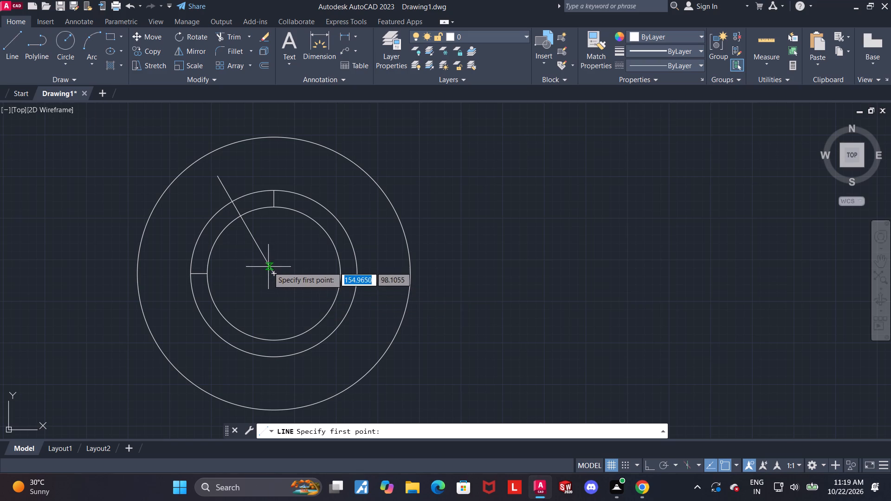
click(273, 274)
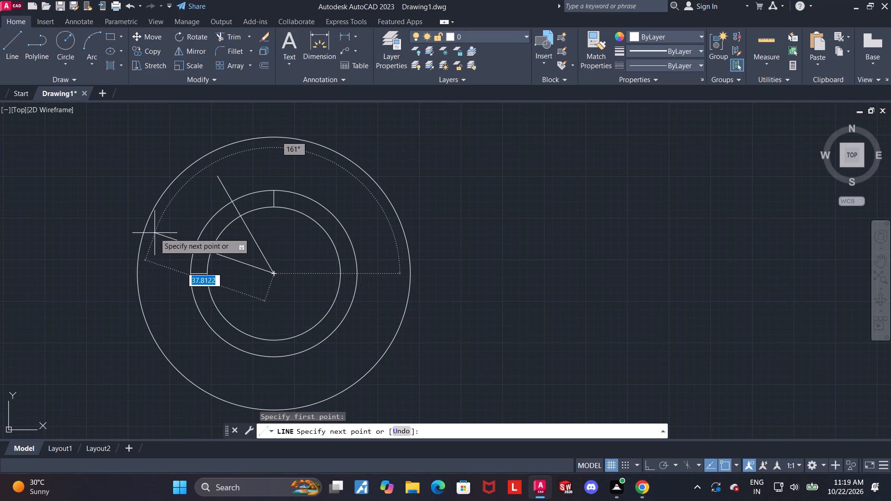
key(Tab)
text(150)
key(Return)
key(Escape)
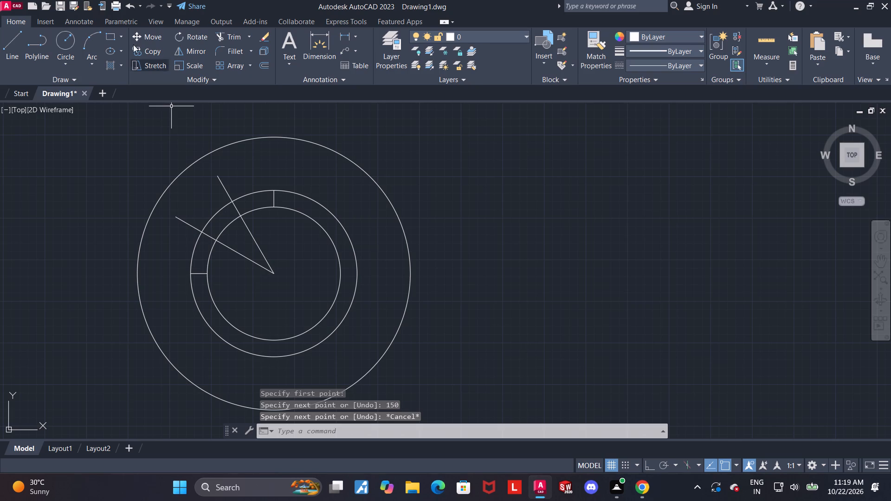
Trim the 120° and 150° lines so only their parts between the diameter 40 and 50 circles remain.
click(218, 37)
click(186, 221)
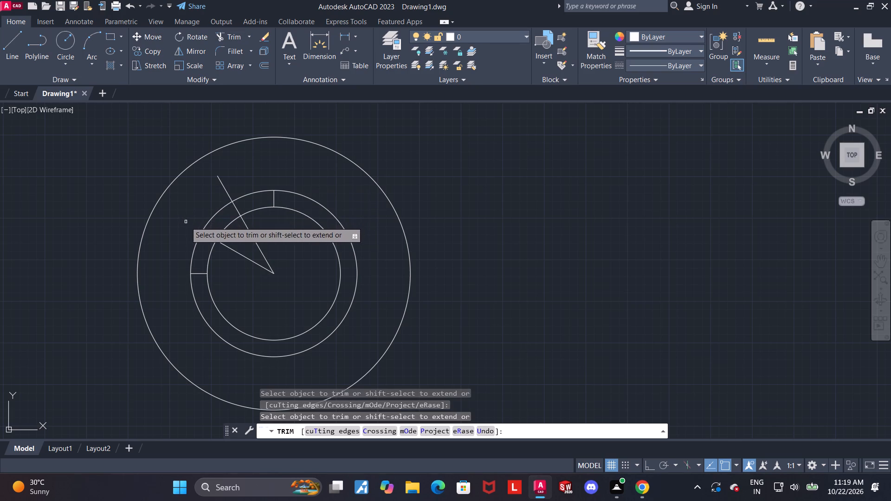
click(222, 184)
drag(276, 258, 242, 247)
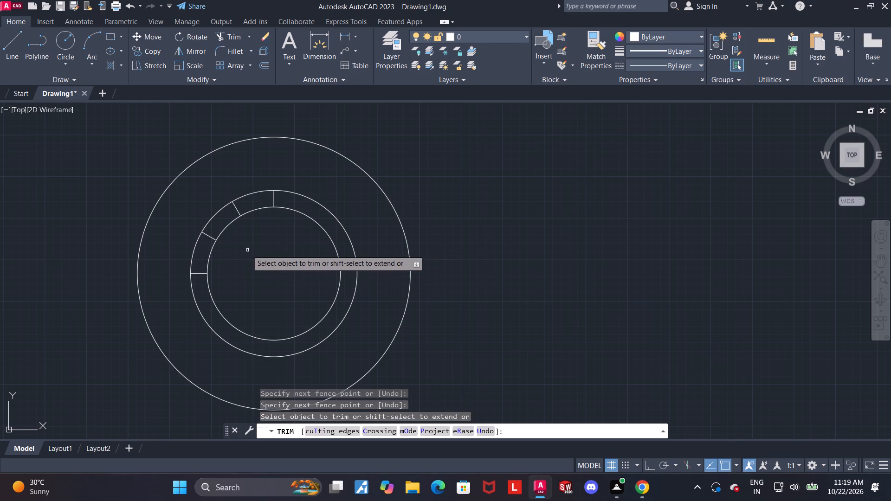
Trim the diameter 50 circle, keeping only the arcs between 90° and 120° and between 150° and 180°.
click(219, 210)
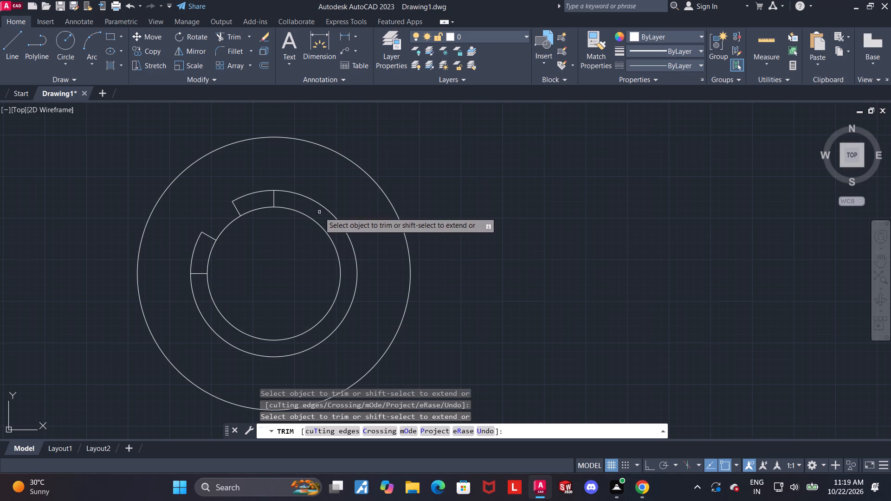
click(310, 200)
key(Escape)
key(Escape)
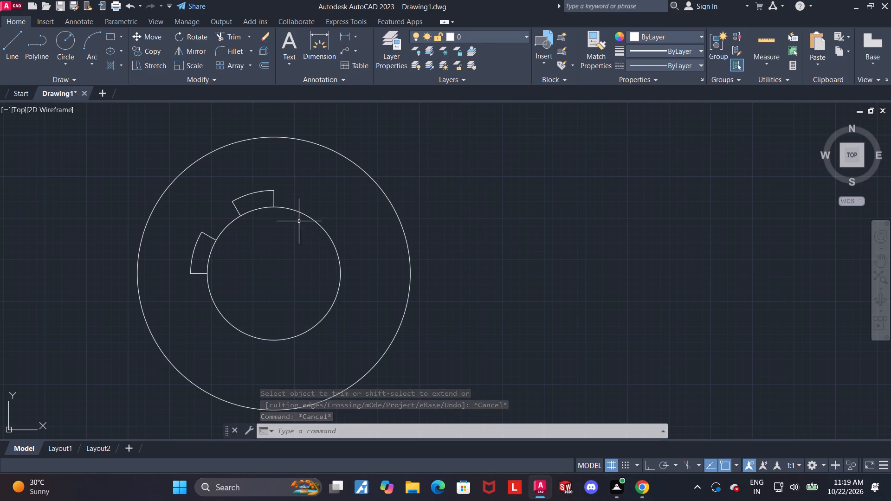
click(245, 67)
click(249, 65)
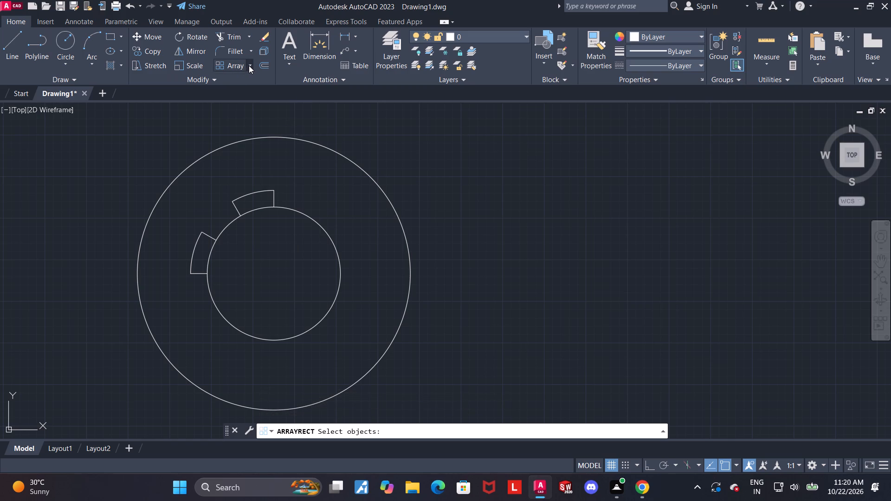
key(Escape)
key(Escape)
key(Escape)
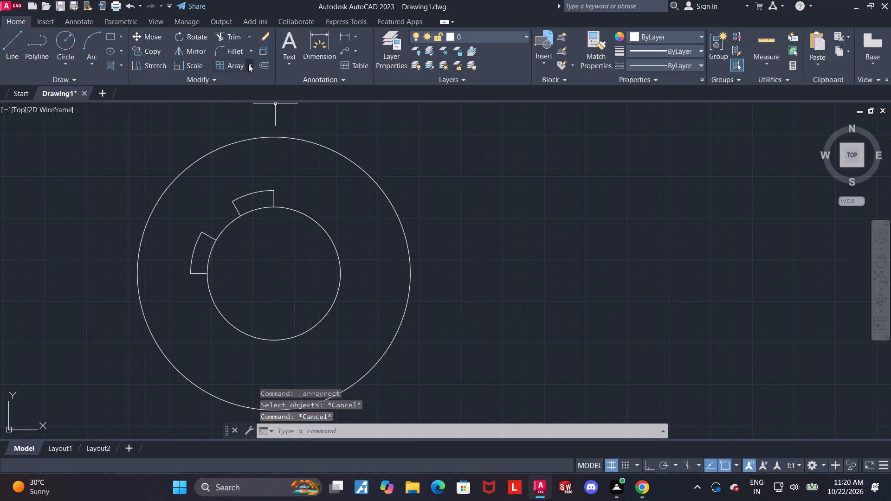
Create a 6-item polar array of the tooth between 90° and 120°, centred on the lower circles' centre.
click(249, 62)
click(243, 122)
click(252, 195)
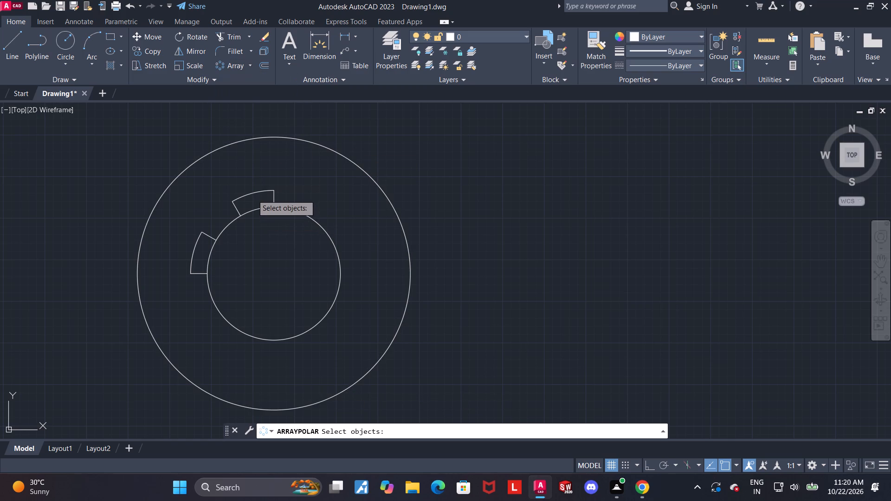
click(236, 208)
click(272, 199)
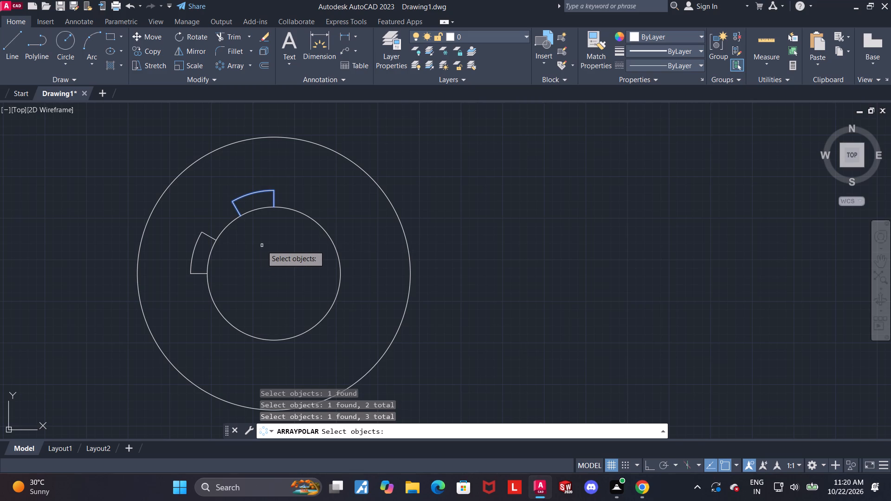
key(Return)
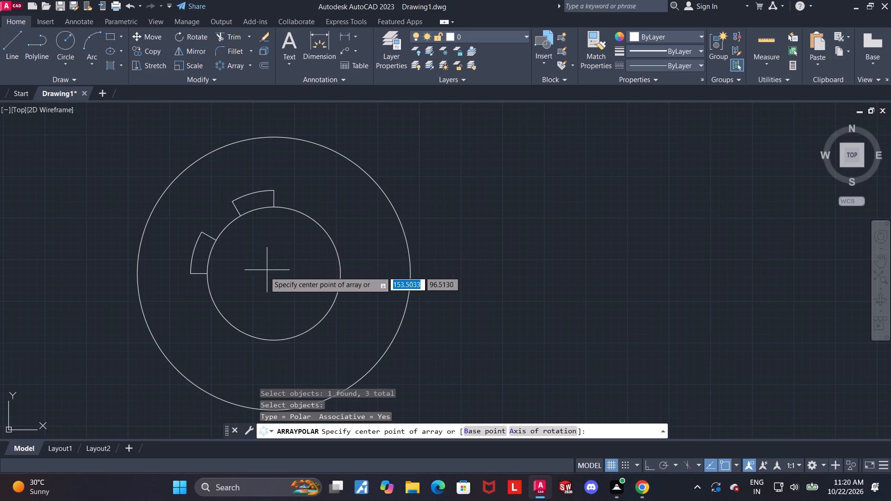
click(273, 274)
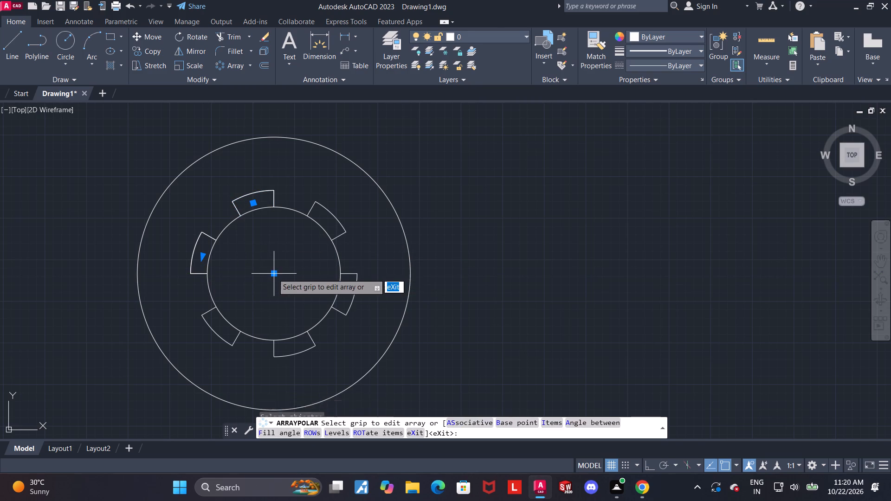
click(555, 39)
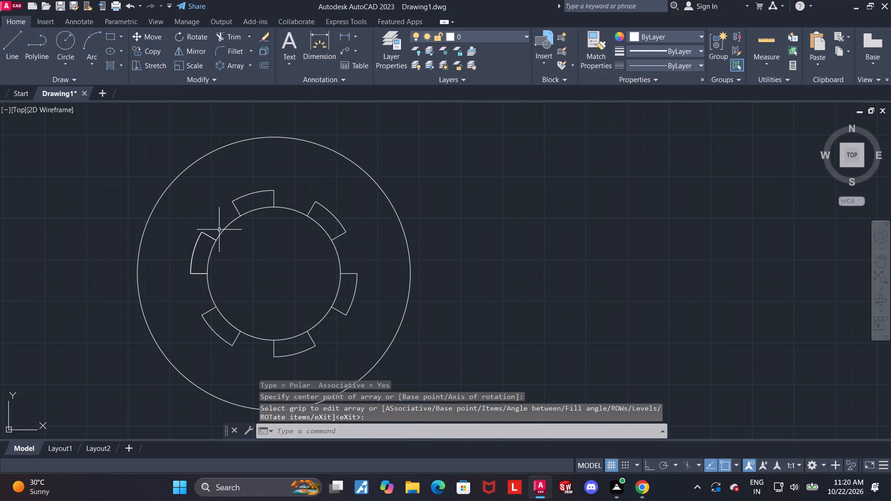
Trim away the original arc and side lines that overlap the arrayed tooth between 150° and 180°.
scroll(213, 250, up, 1)
click(196, 225)
key(Escape)
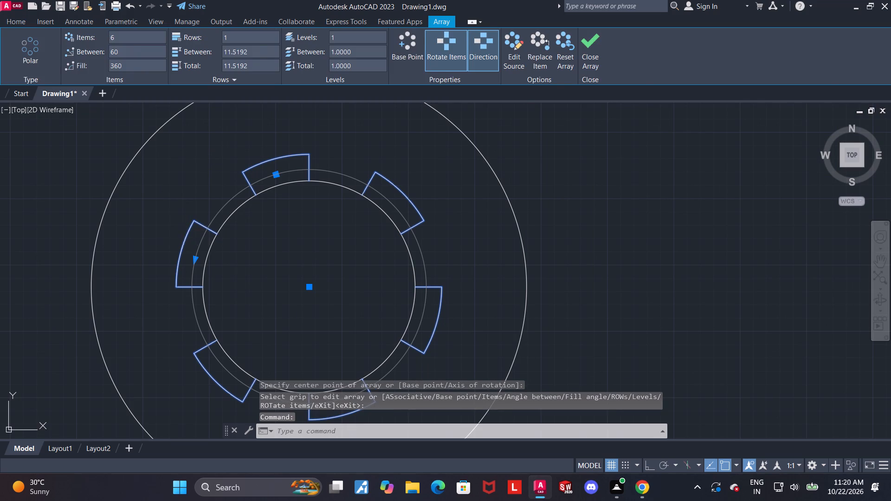
key(Escape)
click(225, 40)
drag(184, 252, 155, 230)
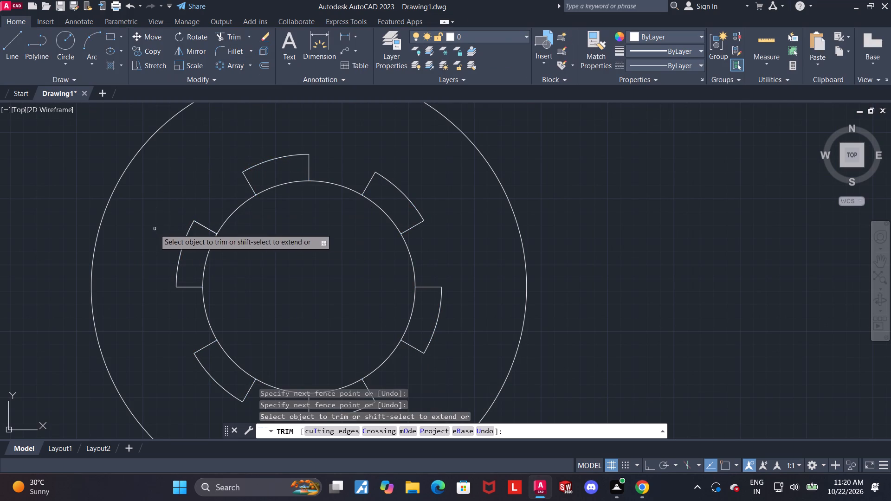
drag(207, 206, 179, 314)
key(Escape)
scroll(189, 320, down, 2)
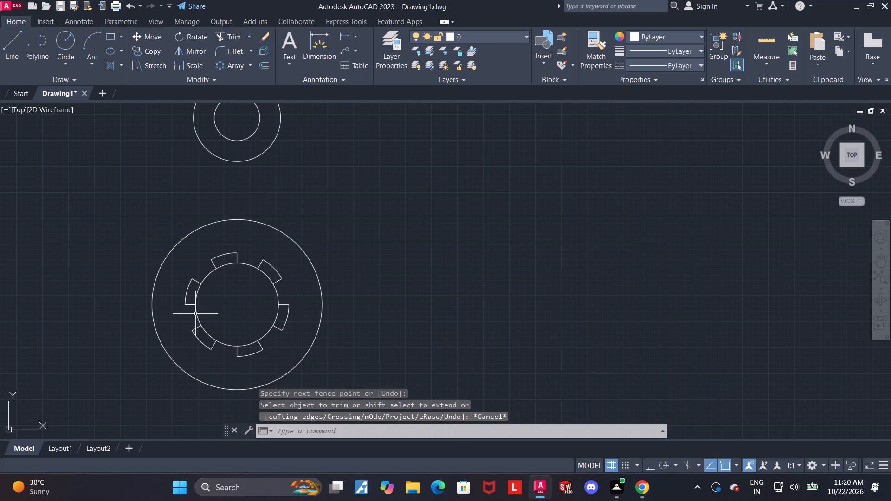
Trim the diameter 40 circle's arcs across the mouths of all six notches so they open into the lower bore.
middle_drag(400, 301, 412, 273)
scroll(239, 270, up, 1)
key(Escape)
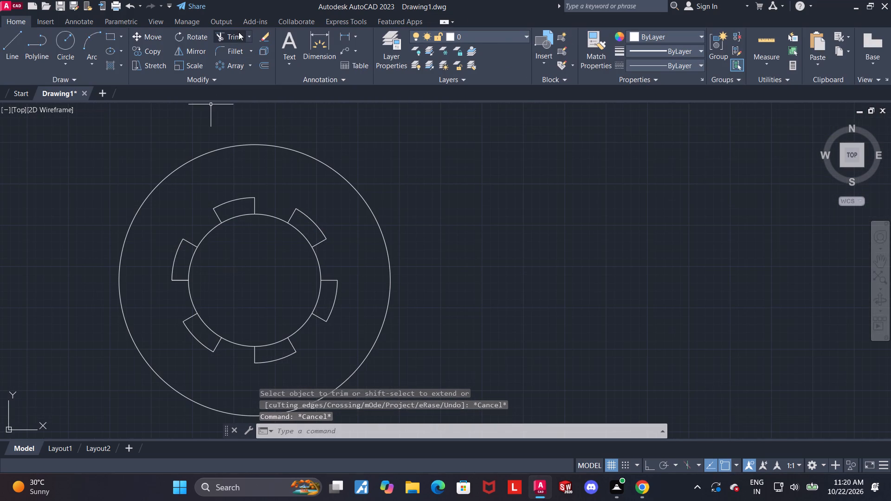
click(236, 36)
scroll(204, 244, up, 2)
scroll(269, 200, down, 1)
drag(274, 203, 274, 193)
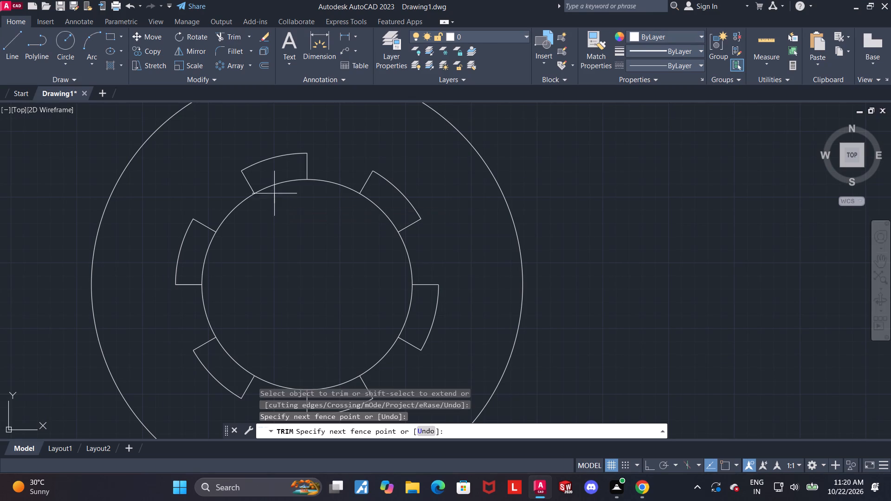
drag(274, 193, 273, 182)
drag(380, 201, 364, 230)
drag(416, 306, 382, 286)
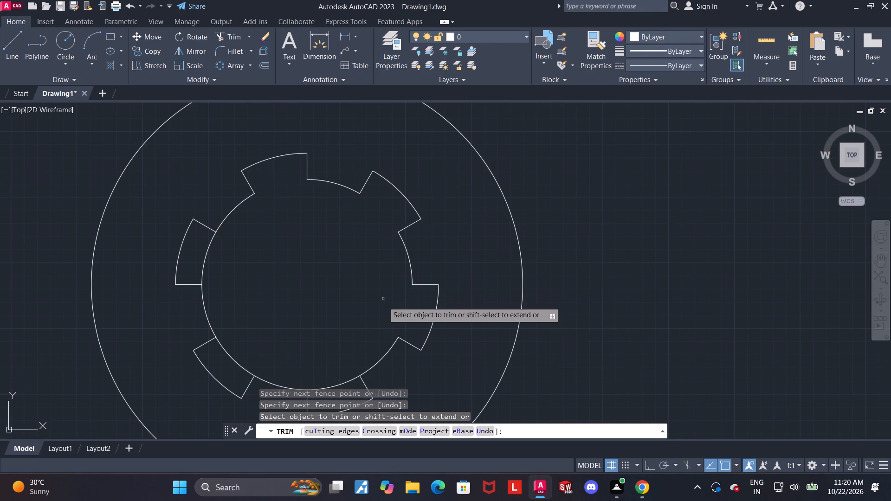
scroll(384, 308, down, 2)
scroll(376, 329, up, 2)
drag(355, 357, 336, 311)
drag(239, 323, 248, 305)
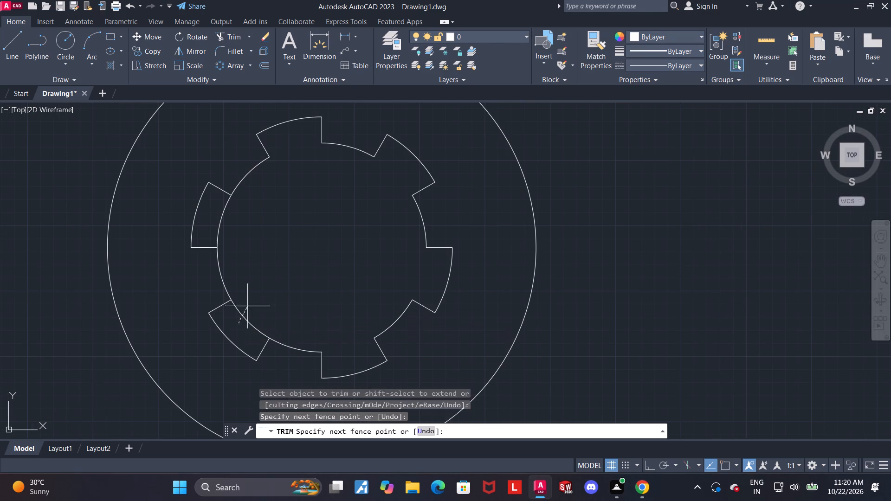
drag(248, 305, 249, 302)
drag(224, 237, 218, 223)
scroll(259, 255, down, 2)
key(Escape)
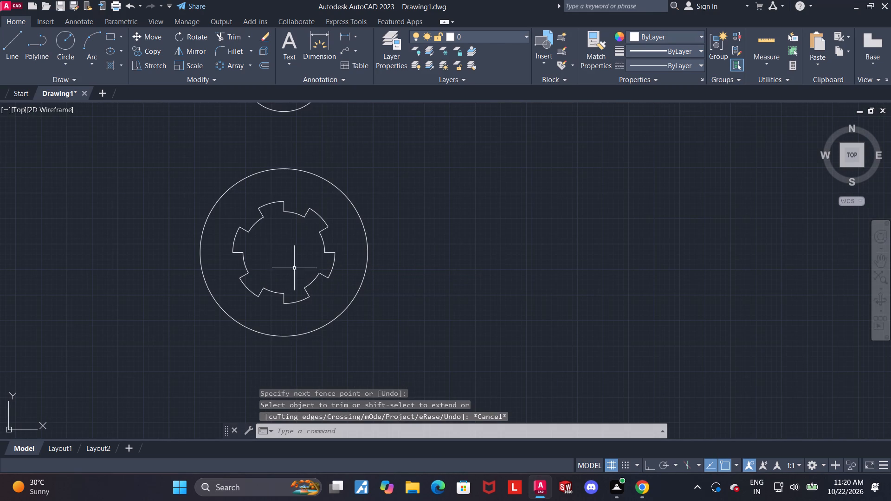
Draw a vertical line through both circle centres, from about 22 units below the lower outer circle to just above the upper one.
scroll(280, 258, down, 1)
middle_drag(276, 264, 273, 288)
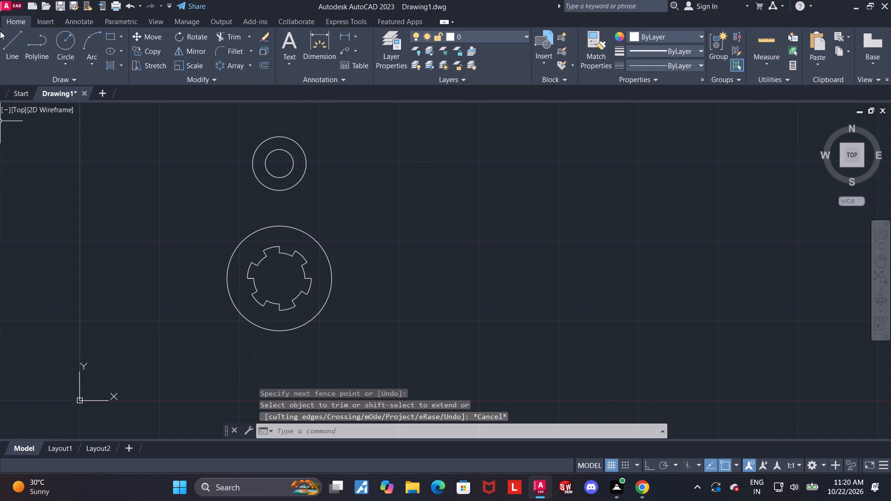
click(6, 36)
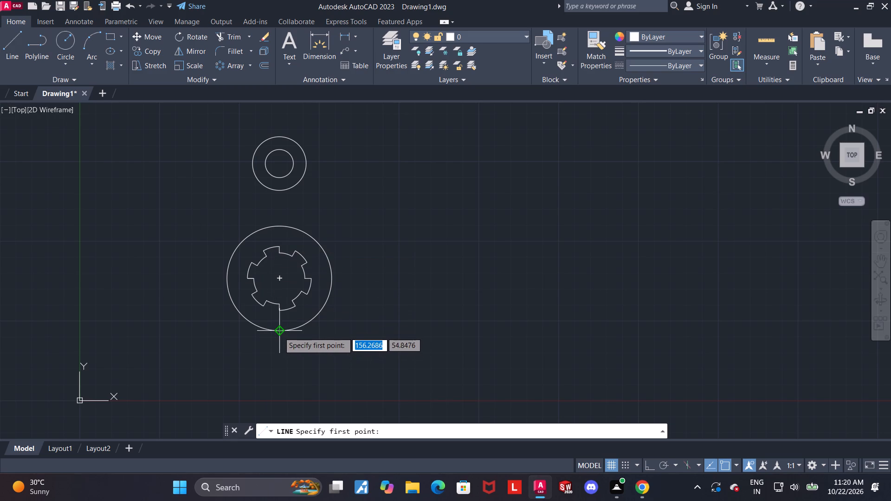
click(278, 359)
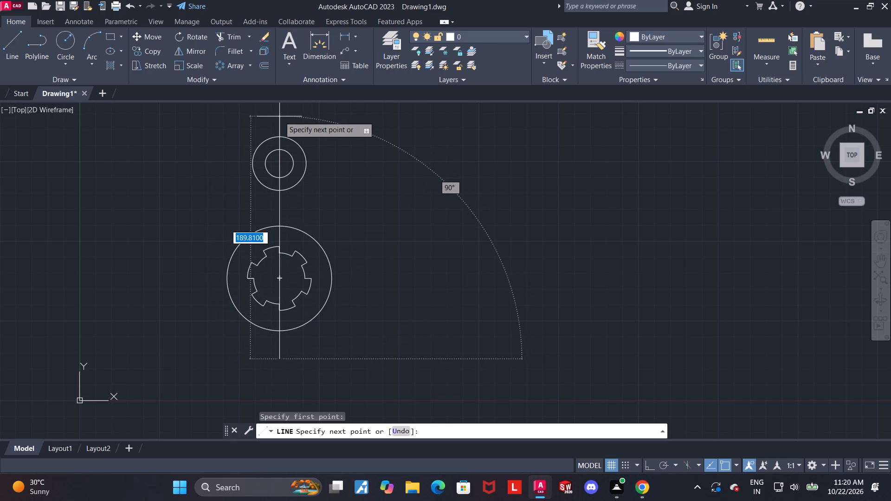
key(F8)
click(278, 126)
key(Escape)
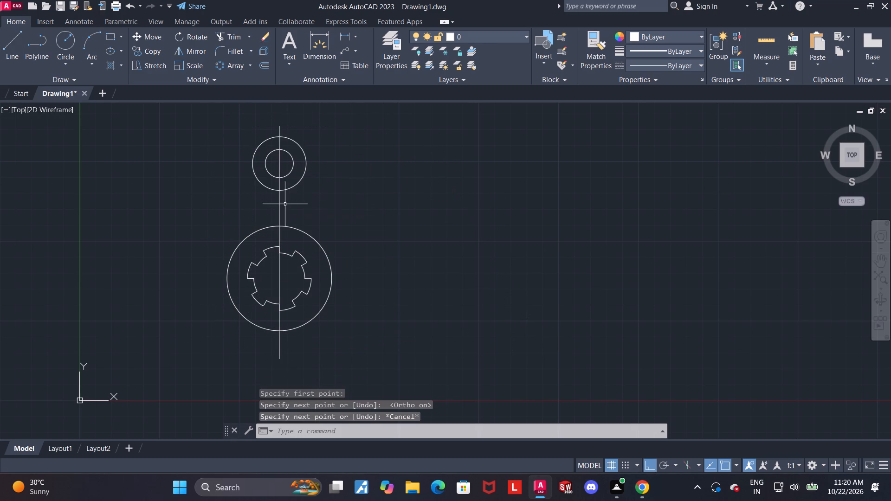
Load the ACAD_ISO04W100 ISO long-dash dot linetype into the drawing.
click(278, 204)
click(632, 68)
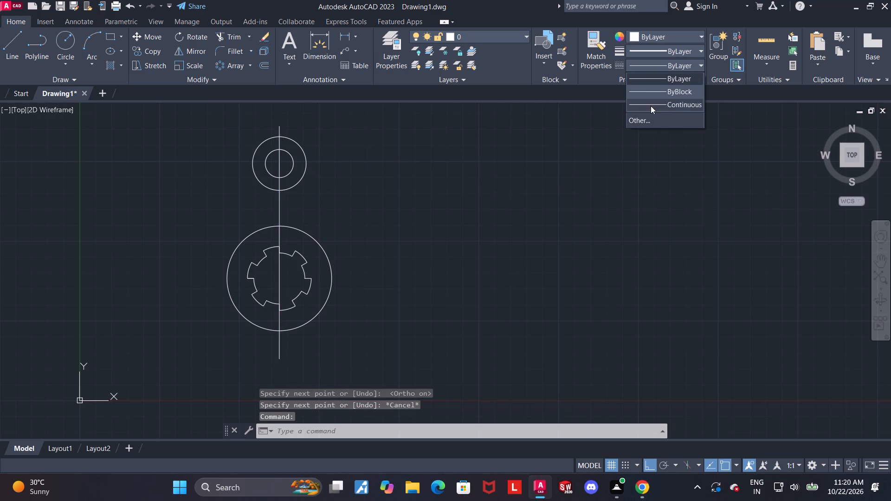
click(655, 125)
click(562, 143)
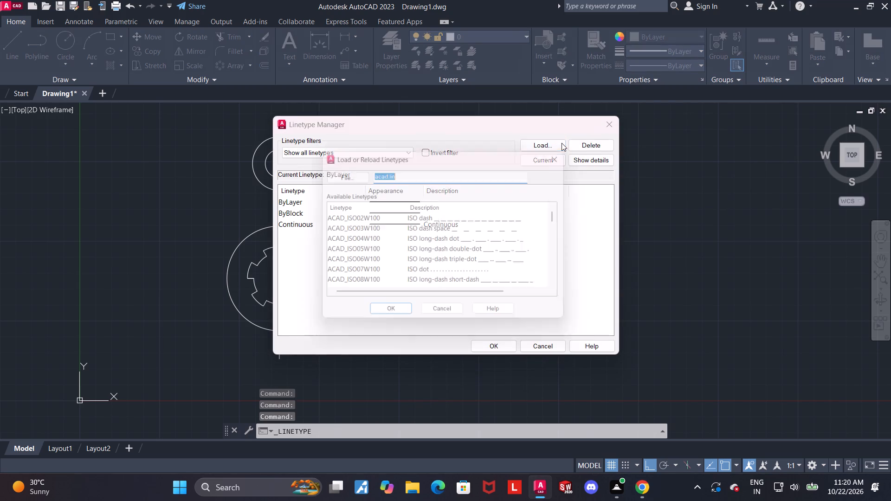
double_click(501, 243)
click(487, 347)
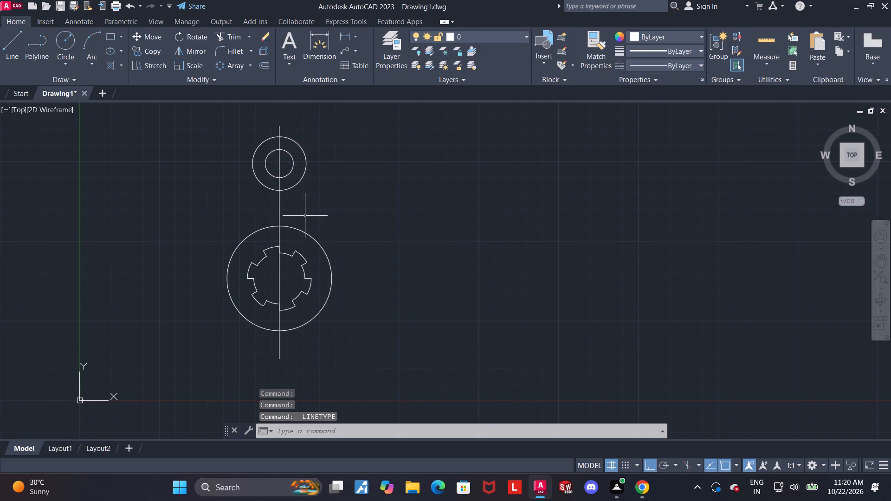
Give the vertical line the ACAD_ISO04W100 linetype and the colour cyan.
click(299, 207)
click(275, 207)
click(662, 65)
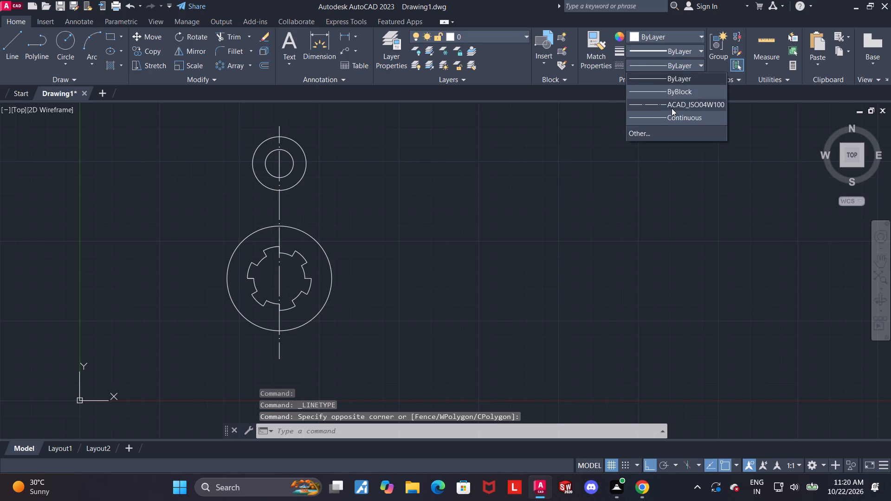
click(671, 108)
click(673, 29)
click(673, 40)
click(670, 151)
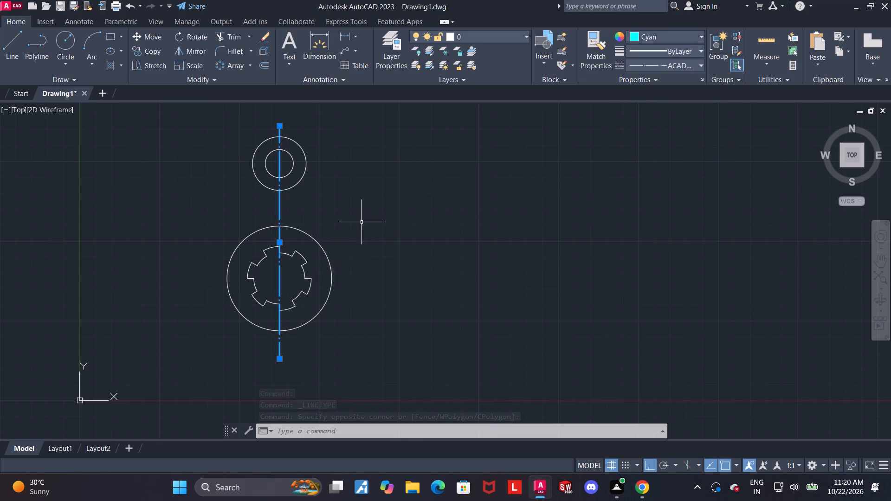
Draw a horizontal line about 131 units long through the lower circles' centre, extending past the outer circle on both sides.
scroll(341, 230, up, 1)
click(9, 48)
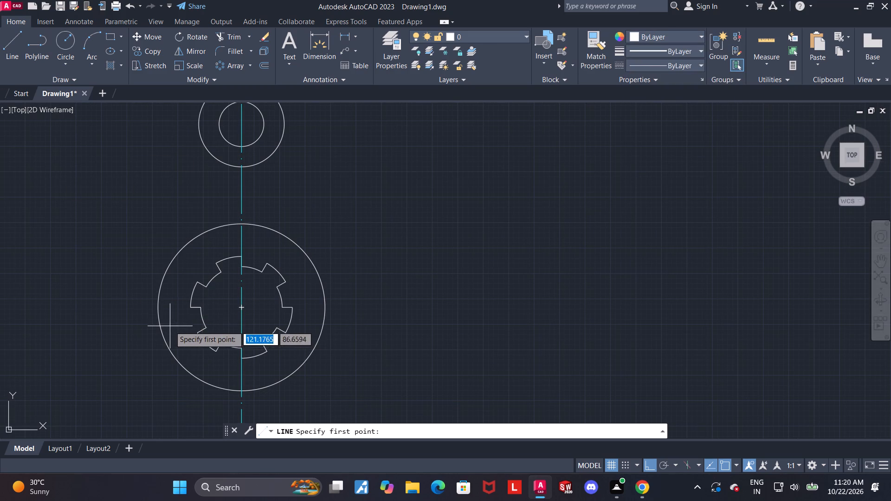
click(136, 304)
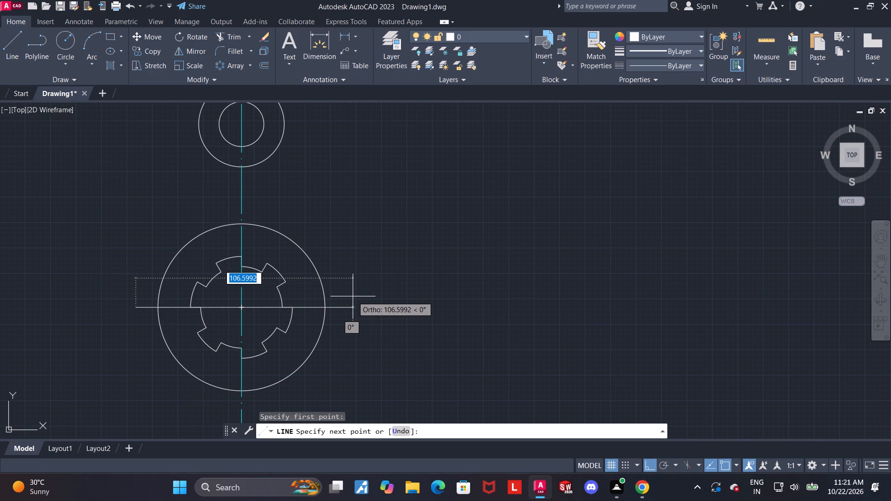
click(402, 295)
key(Escape)
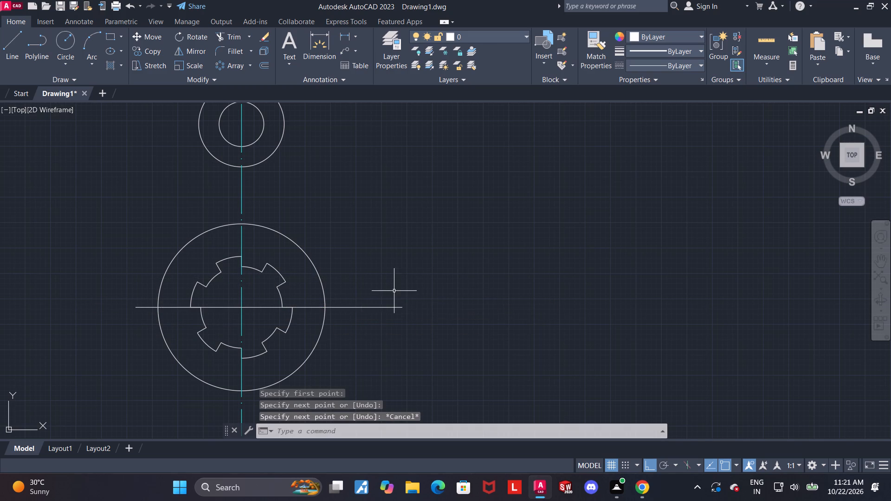
Give the lower horizontal line the ACAD_ISO04W100 linetype and the colour cyan.
click(355, 307)
click(670, 66)
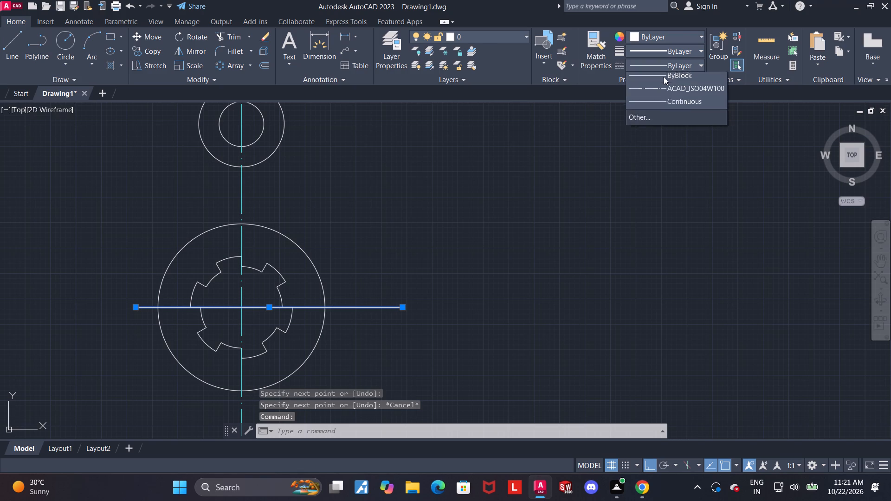
click(662, 100)
click(679, 32)
click(671, 143)
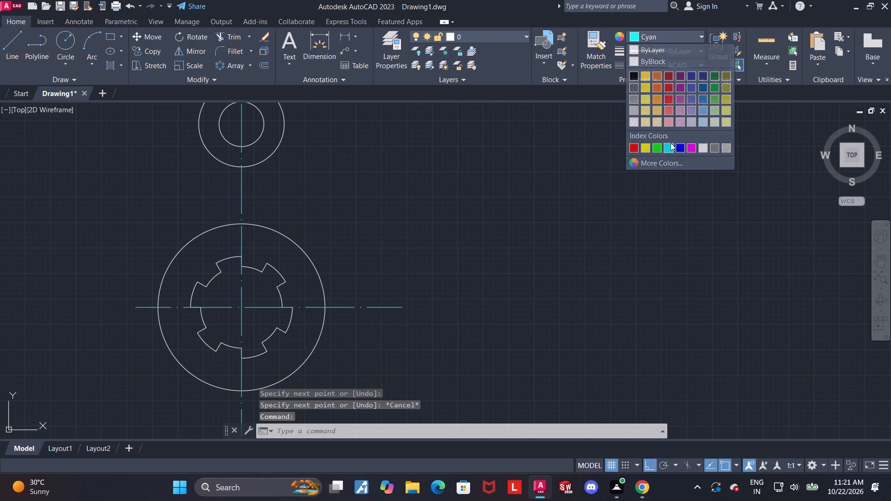
key(Escape)
Draw a horizontal line through the upper circles' centre, extending slightly past the outer circle on both sides.
scroll(528, 161, down, 1)
middle_drag(524, 162, 522, 191)
scroll(427, 172, up, 1)
middle_drag(419, 176, 415, 229)
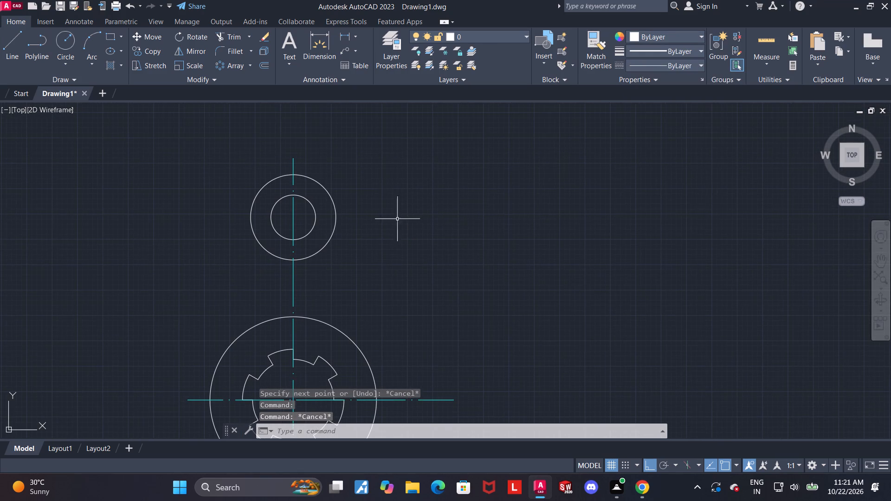
click(3, 39)
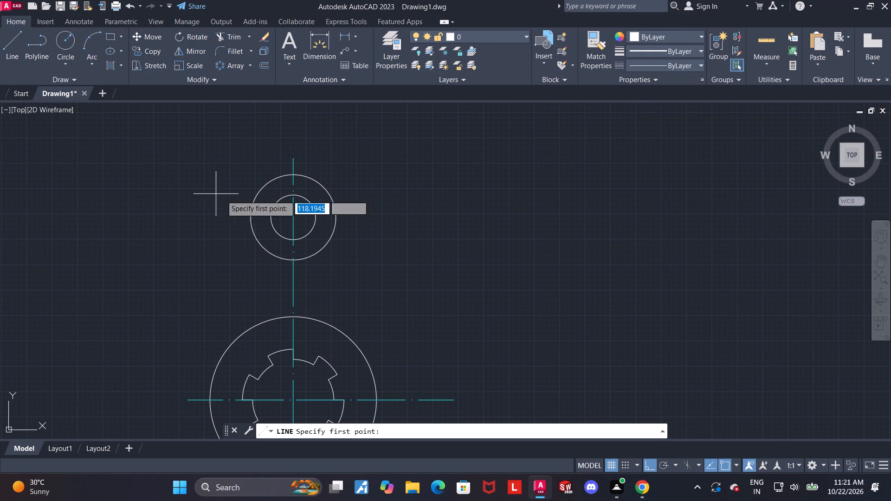
click(231, 215)
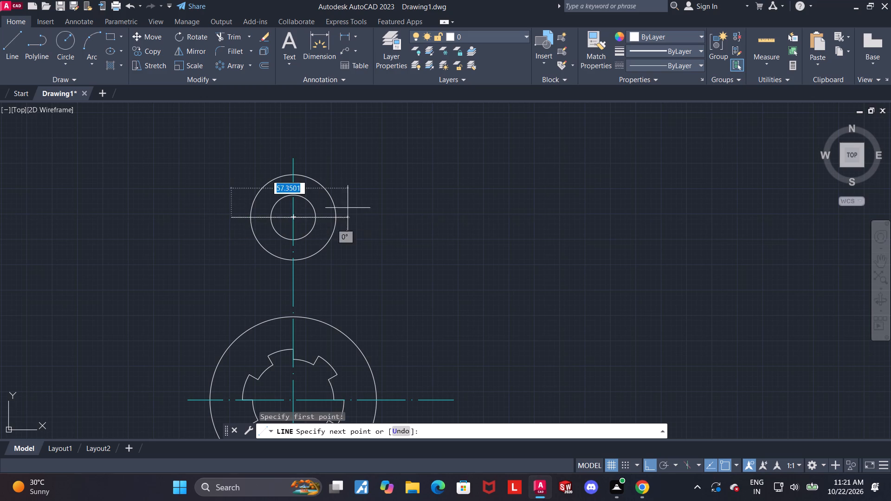
click(363, 197)
key(Escape)
Give the upper horizontal line the ACAD_ISO04W100 linetype and the colour cyan.
click(361, 226)
click(357, 204)
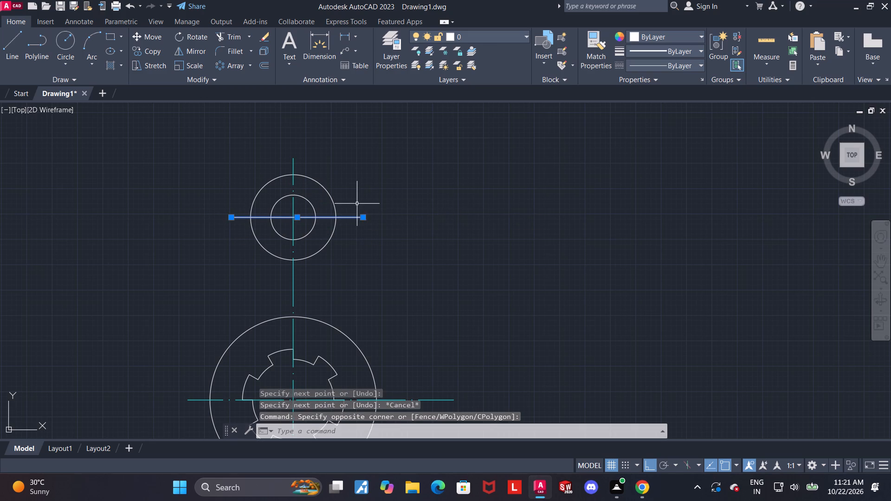
click(663, 60)
click(673, 108)
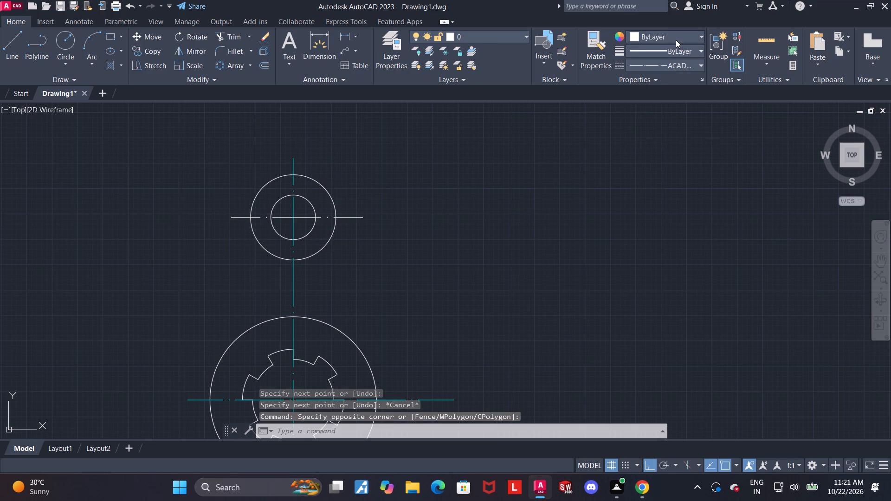
click(676, 40)
click(671, 148)
key(Escape)
Draw a line about 181 units long from the lower circles' centre at 30° above the horizontal, with Ortho off.
scroll(506, 184, down, 1)
middle_drag(504, 253, 480, 201)
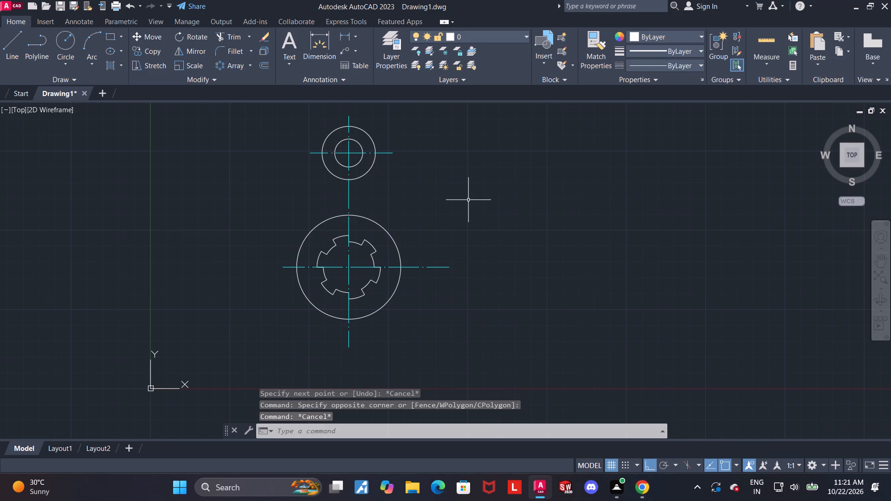
click(5, 47)
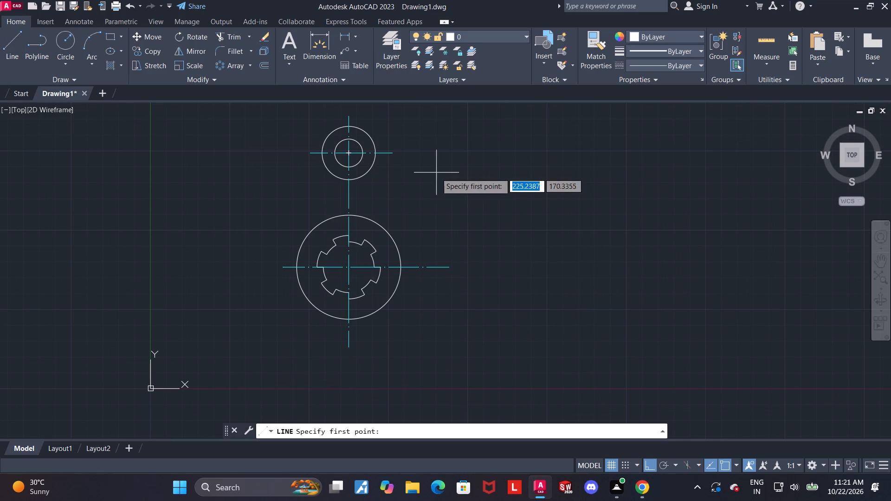
scroll(436, 173, up, 1)
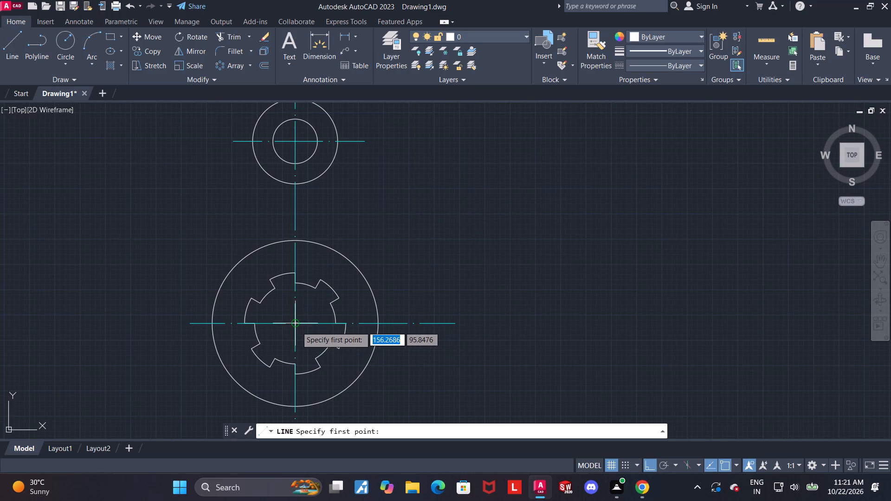
scroll(296, 326, up, 3)
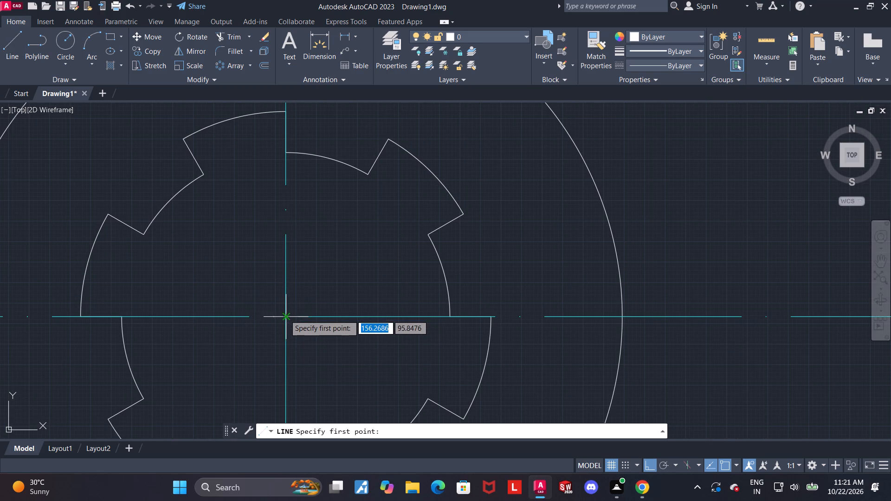
click(285, 315)
scroll(293, 315, down, 2)
key(F8)
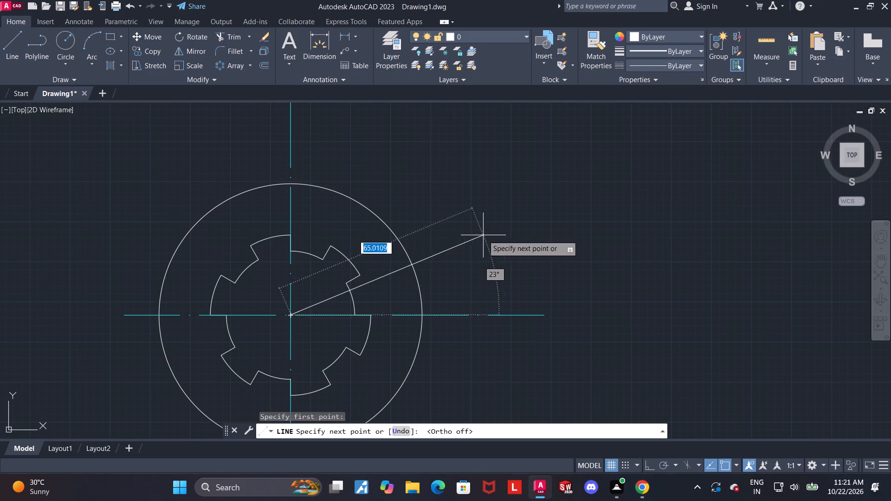
key(Tab)
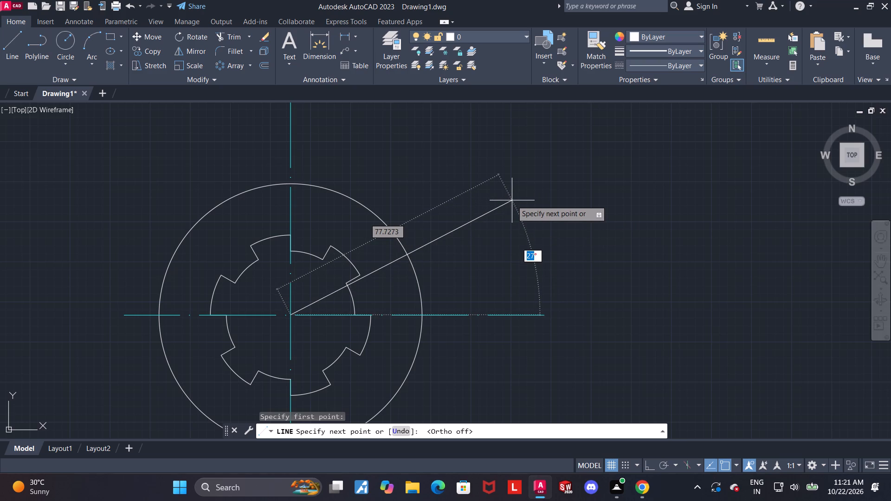
scroll(585, 138, down, 4)
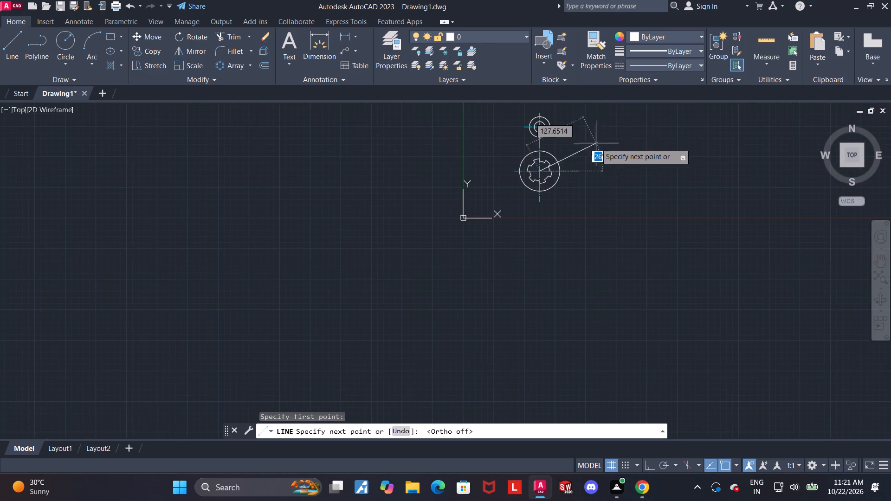
scroll(617, 111, up, 4)
scroll(515, 183, down, 2)
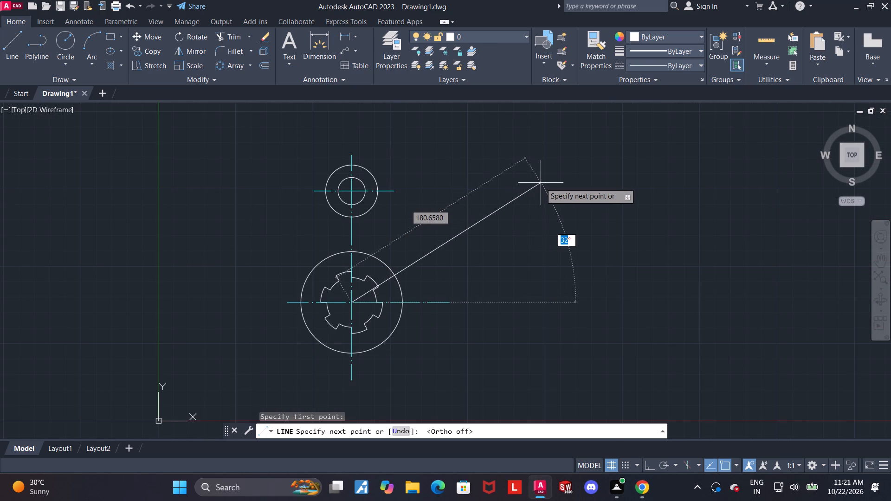
text(30)
key(Return)
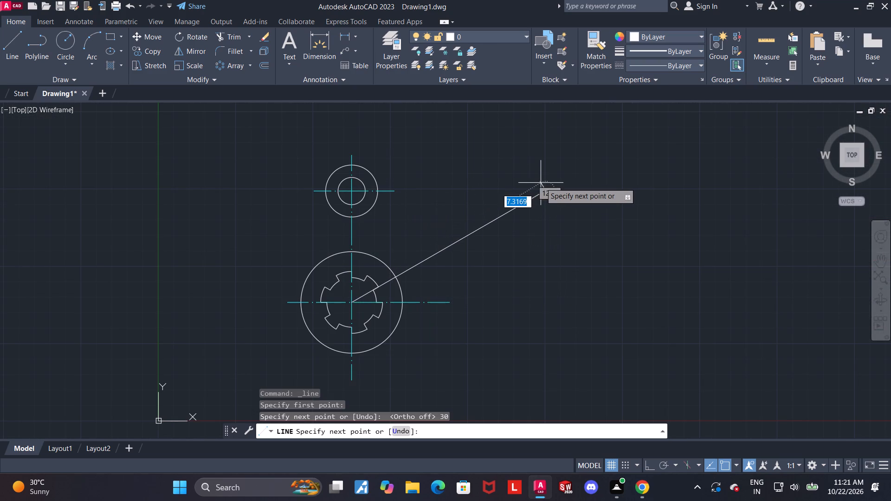
key(Escape)
key(Escape)
scroll(415, 250, up, 1)
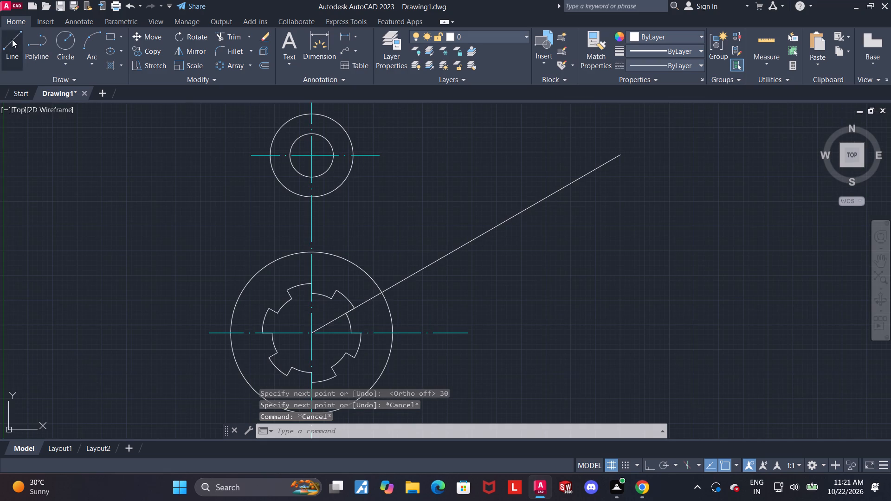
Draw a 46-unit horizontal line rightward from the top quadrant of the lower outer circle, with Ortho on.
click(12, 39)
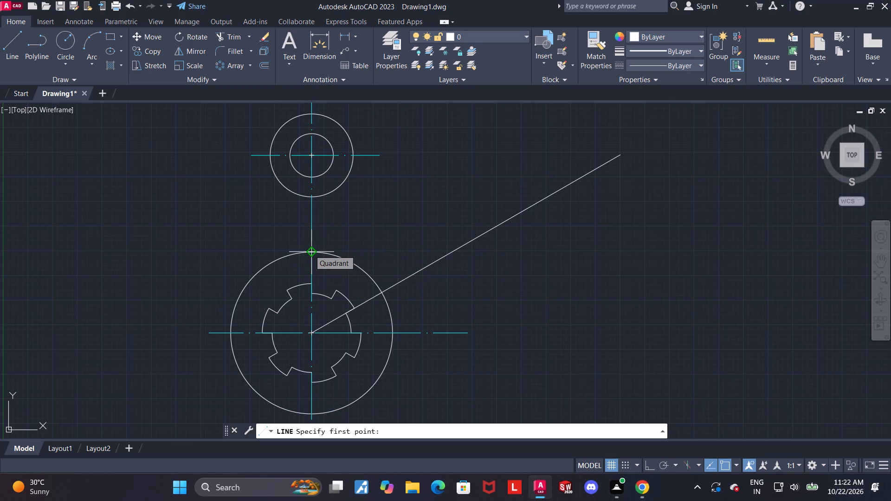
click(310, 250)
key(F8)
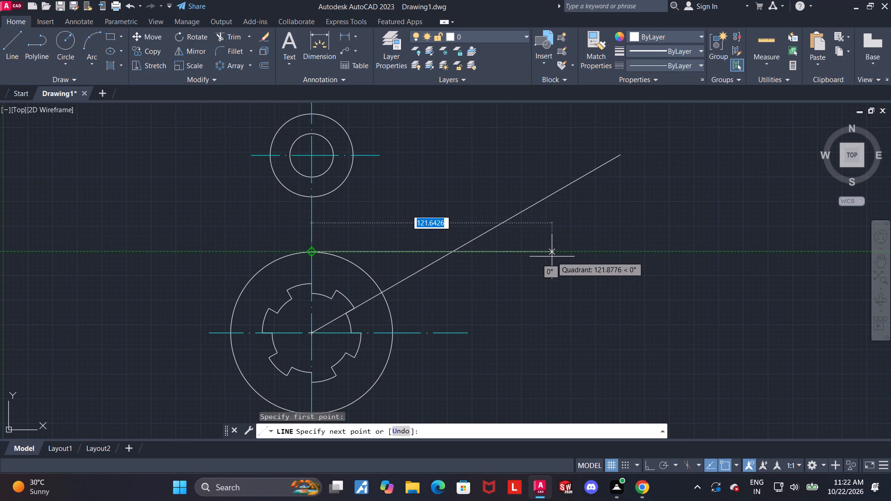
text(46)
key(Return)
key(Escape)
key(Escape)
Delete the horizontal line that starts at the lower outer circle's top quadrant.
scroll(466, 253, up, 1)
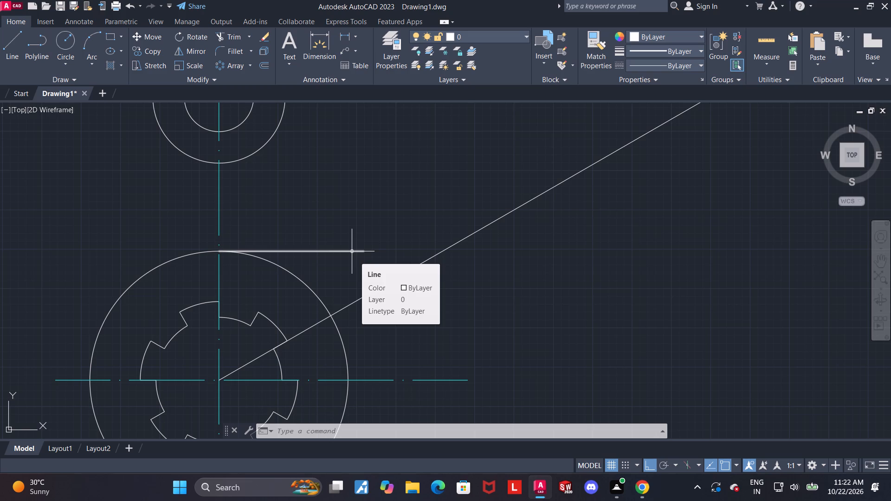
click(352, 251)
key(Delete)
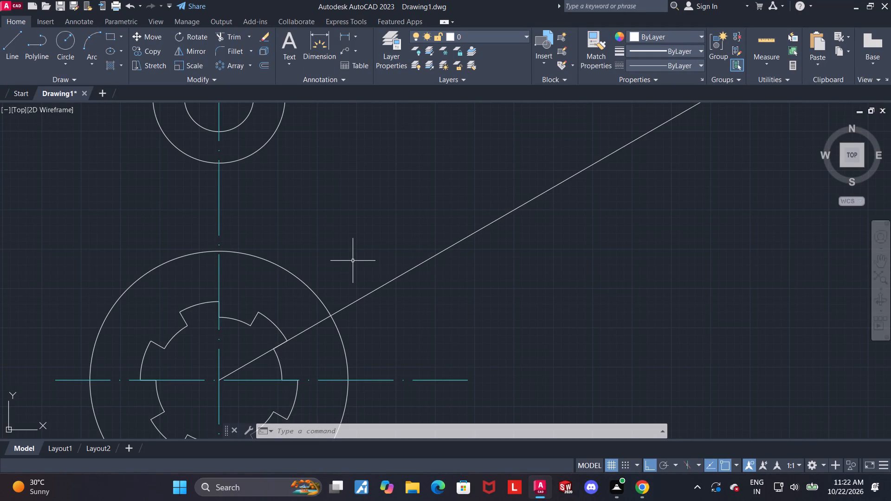
From the vertical centre line between the two circle sets, draw a line 46 units to the right, continuing straight down across the angled line.
click(13, 39)
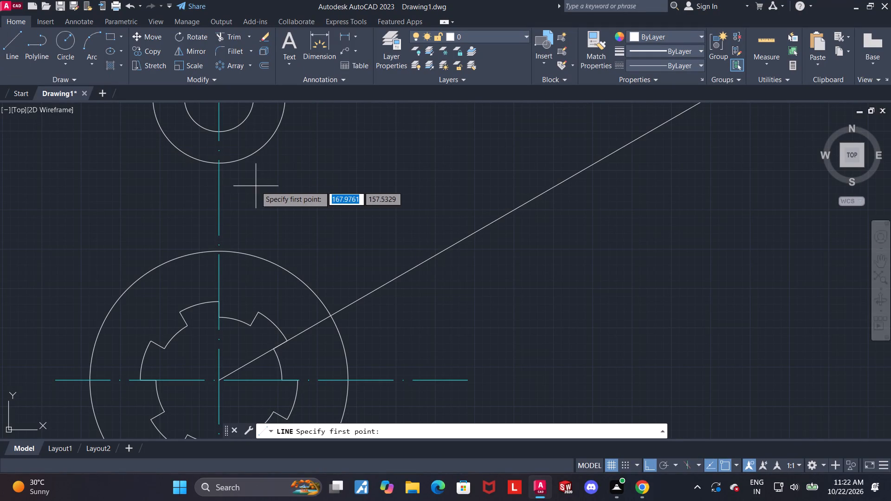
click(219, 206)
text(46)
key(Return)
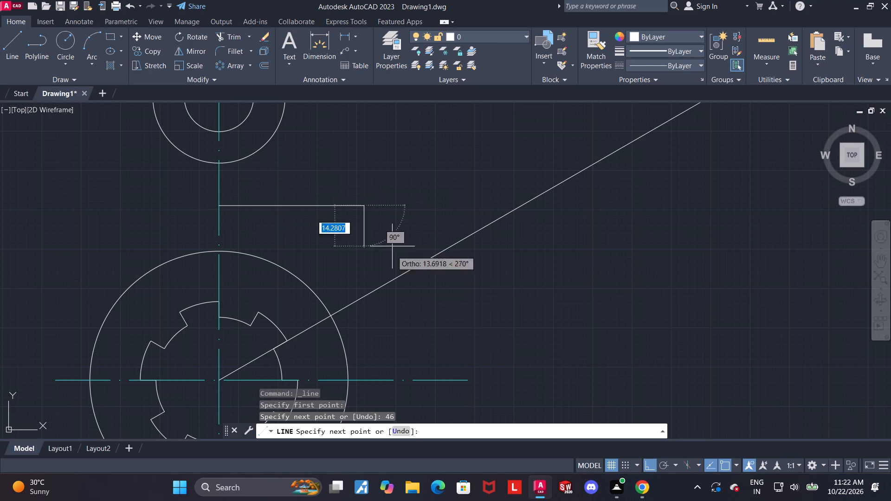
click(369, 334)
key(Escape)
key(Escape)
Trim away the 46-unit horizontal line, leaving the vertical line that crosses the angled line.
click(237, 36)
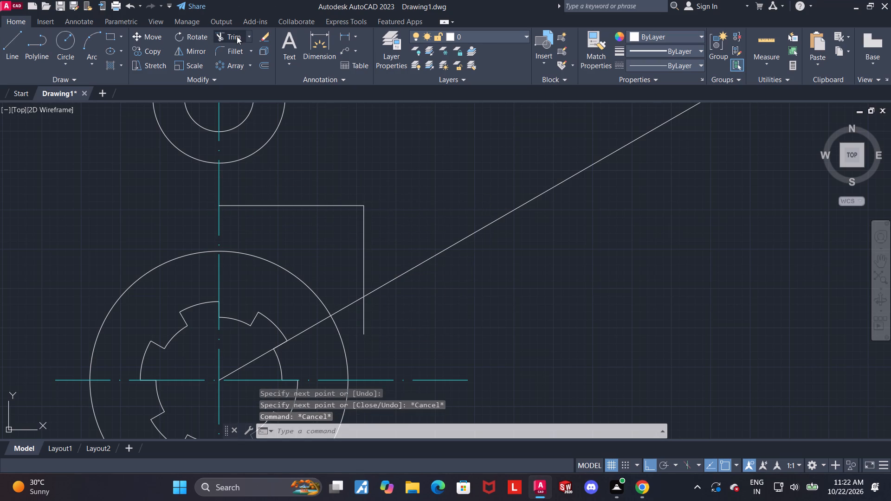
drag(318, 233, 310, 191)
scroll(378, 252, down, 1)
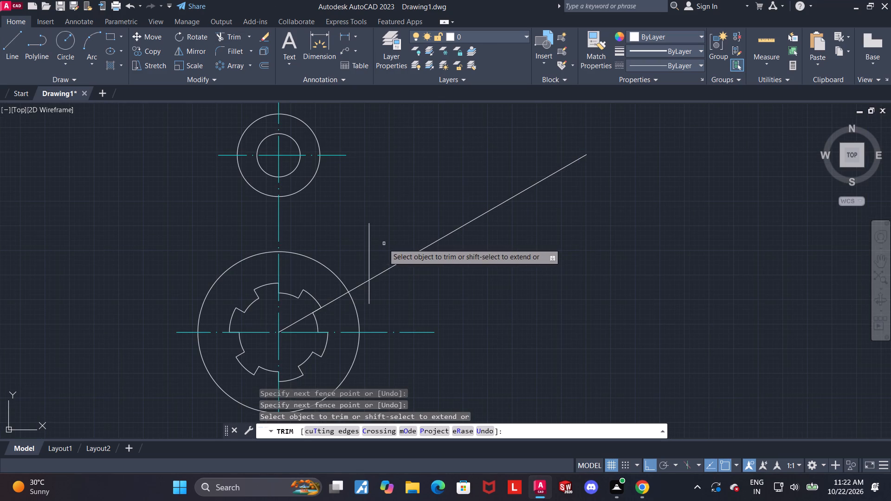
middle_drag(418, 280, 426, 263)
scroll(359, 286, up, 2)
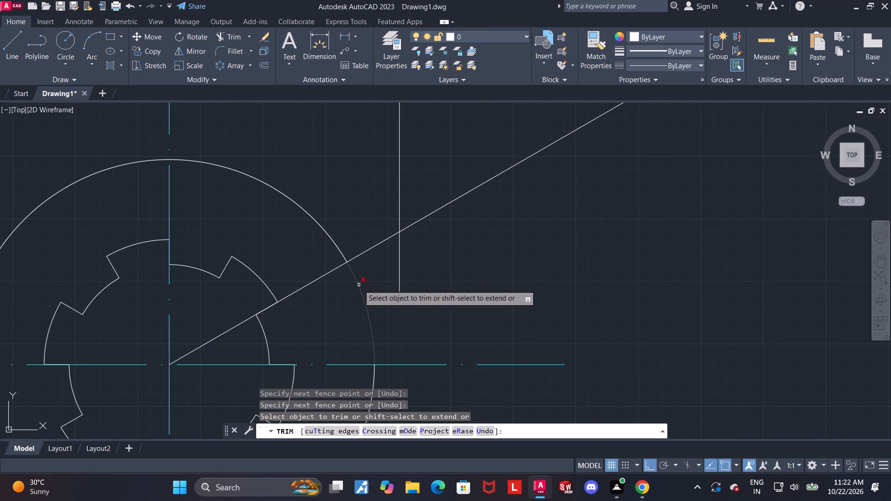
key(Escape)
key(Escape)
key(Escape)
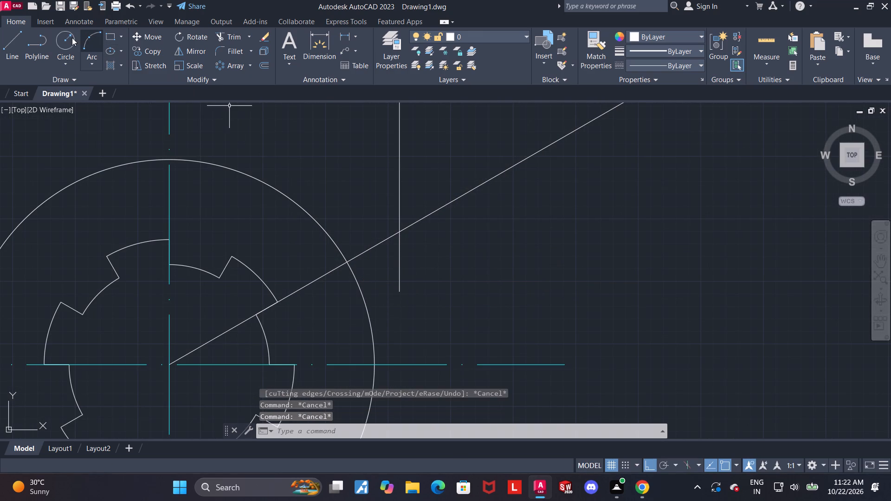
Draw a circle of radius 12 centred where the vertical line crosses the angled line.
click(61, 33)
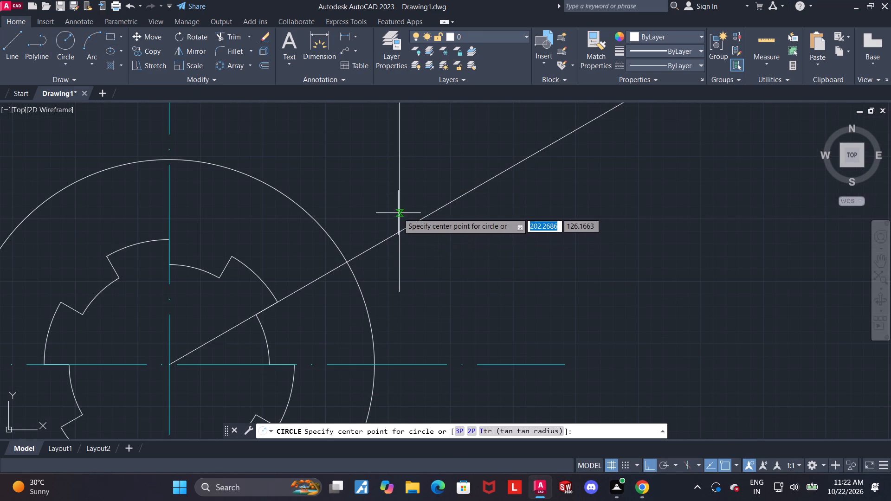
click(397, 233)
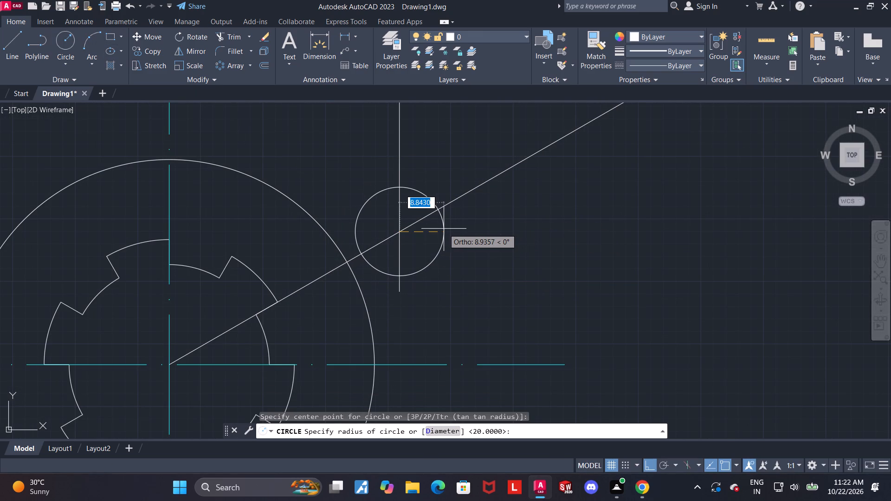
text(12)
key(Return)
key(Escape)
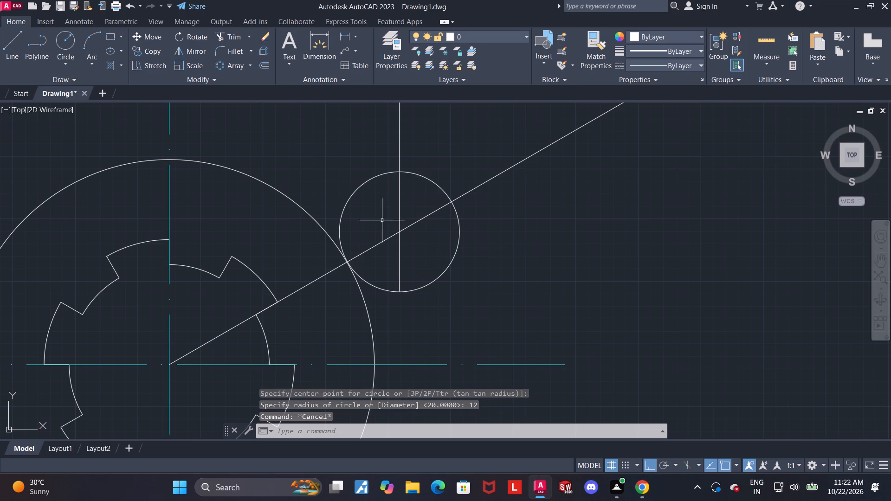
Draw a concentric circle of radius 5 inside the radius 12 circle.
scroll(357, 156, down, 1)
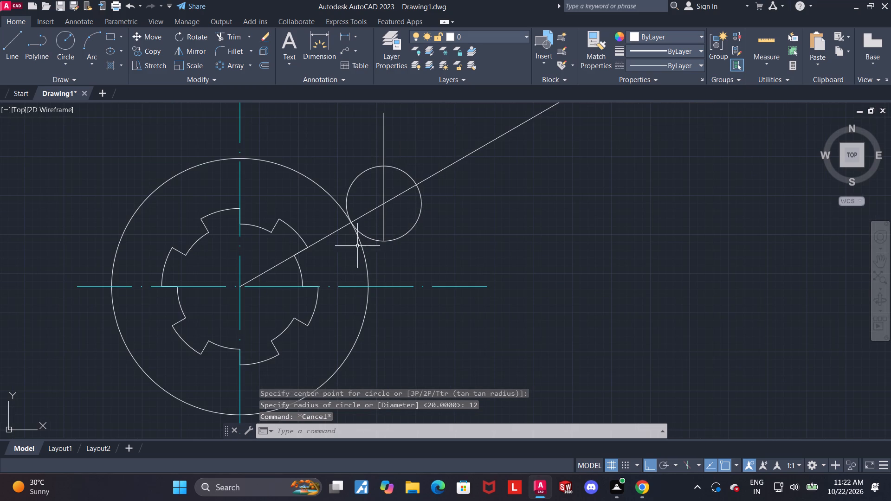
scroll(303, 206, down, 1)
scroll(350, 181, up, 1)
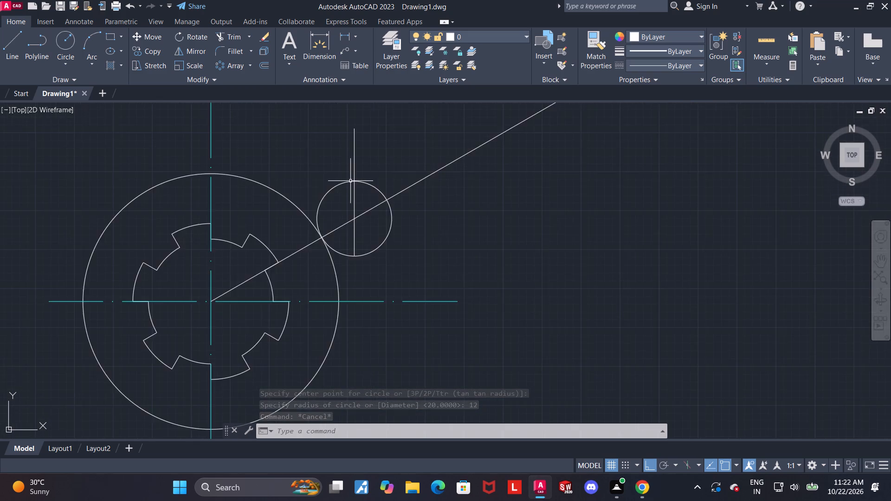
scroll(350, 181, up, 1)
click(60, 35)
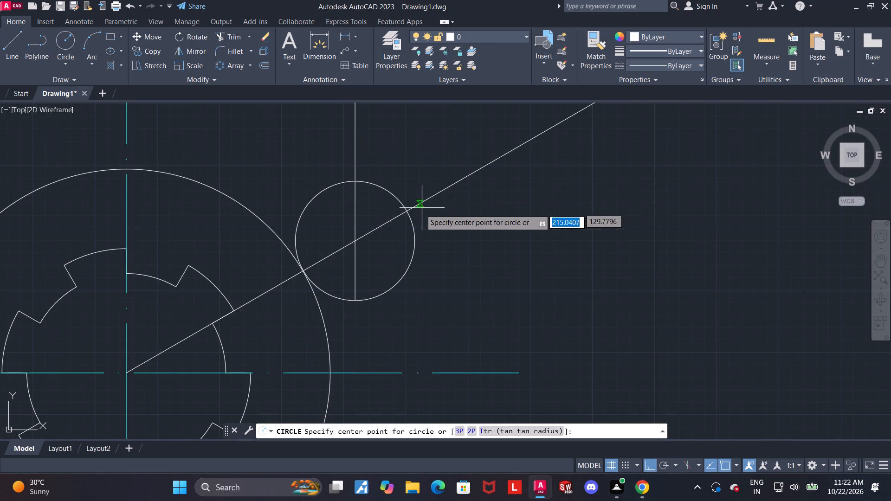
click(355, 238)
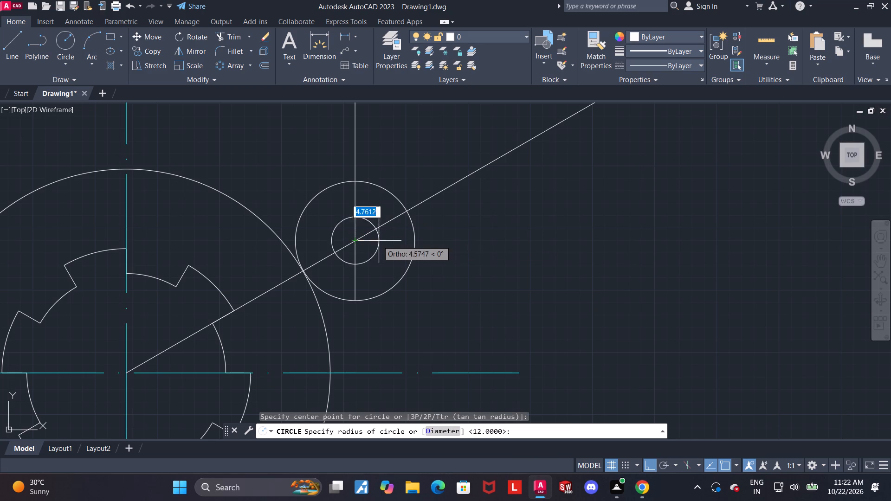
key(5)
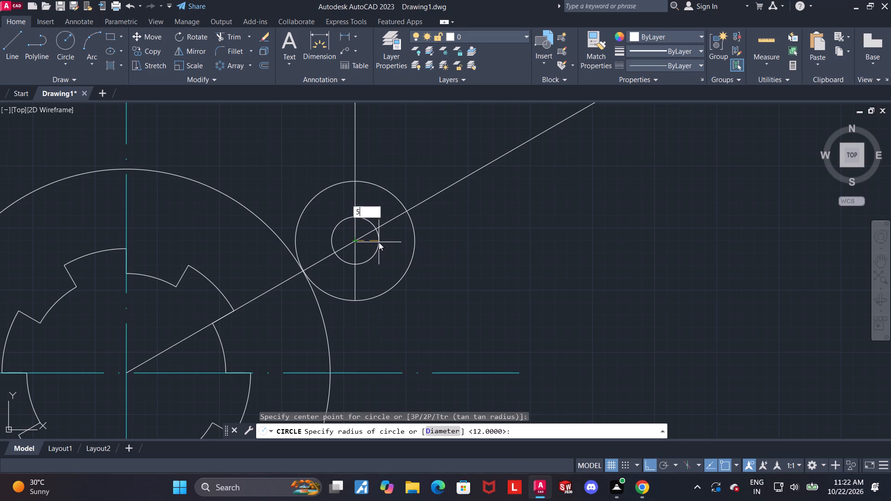
key(Return)
key(Escape)
Trim off the part of the angled line that extends beyond the radius 12 circle.
scroll(379, 242, down, 1)
middle_drag(487, 256, 478, 302)
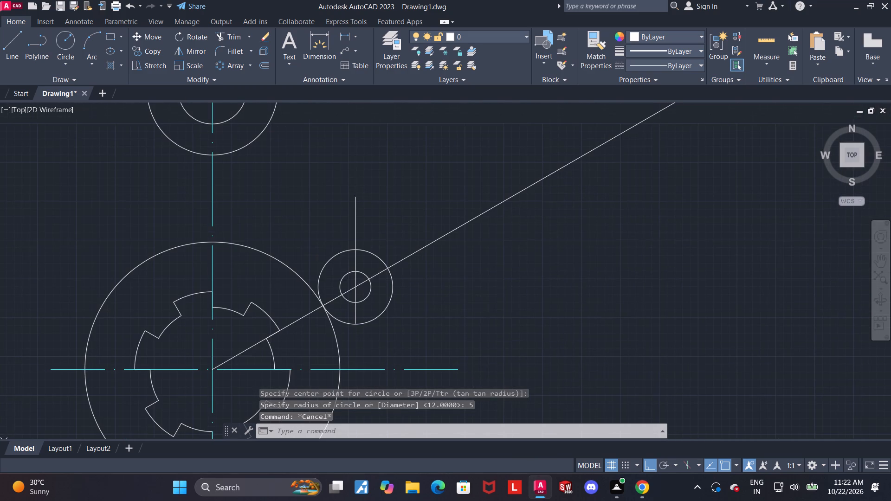
scroll(511, 241, down, 1)
middle_drag(535, 235, 500, 245)
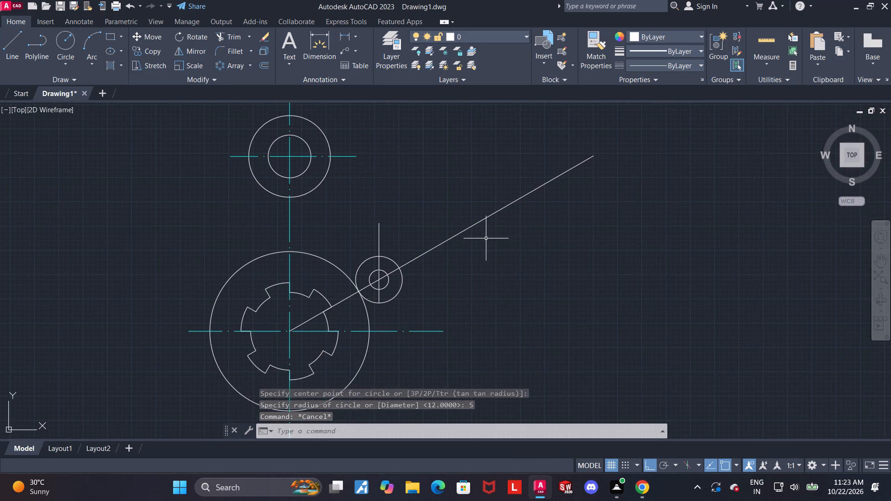
scroll(446, 237, up, 1)
click(228, 38)
drag(578, 245, 546, 179)
scroll(548, 223, down, 2)
scroll(375, 296, up, 1)
middle_drag(611, 352, 612, 330)
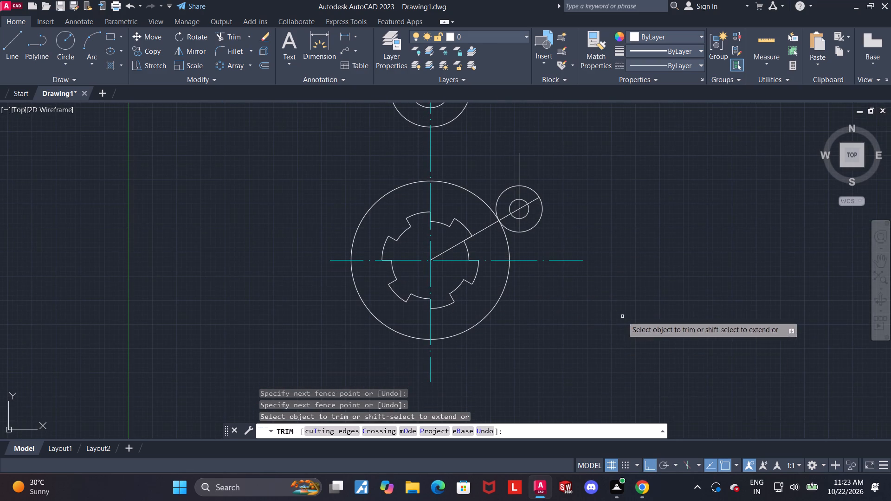
key(Escape)
Draw a line tangent to the left sides of the lower outer circle and the upper outer circle.
middle_drag(564, 296, 562, 335)
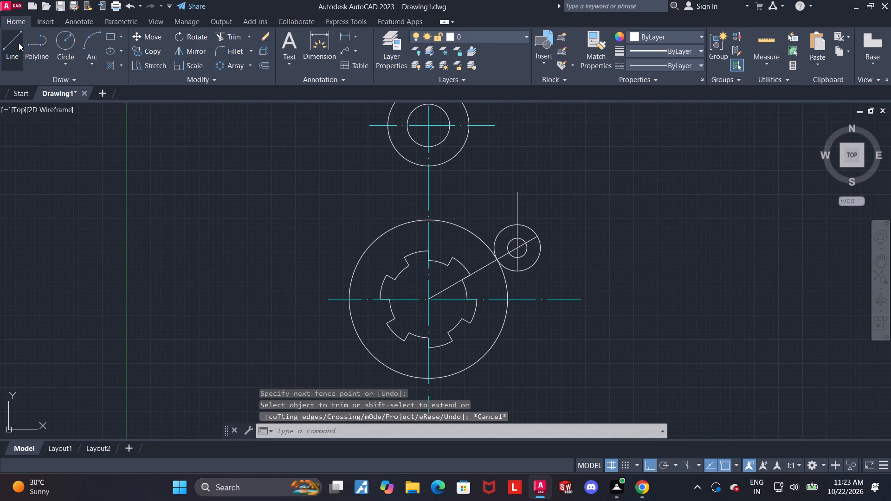
click(19, 43)
shift+right_click(222, 233)
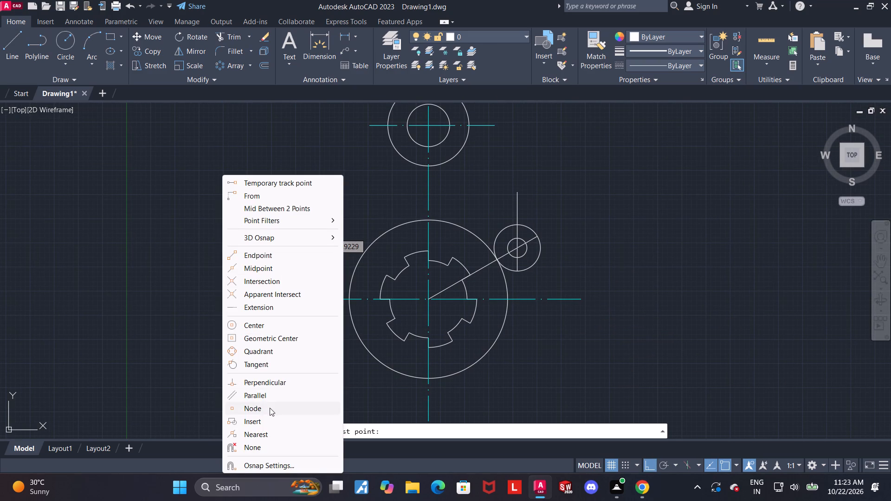
click(254, 368)
click(348, 280)
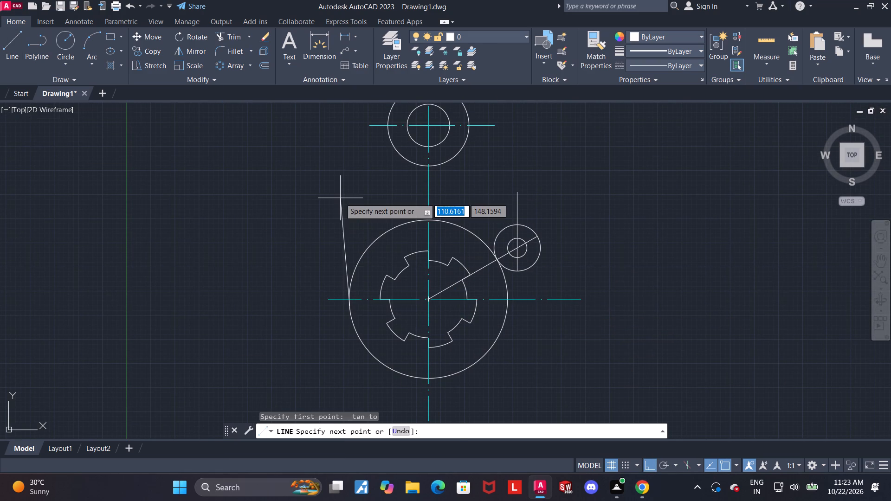
shift+right_click(340, 198)
click(369, 361)
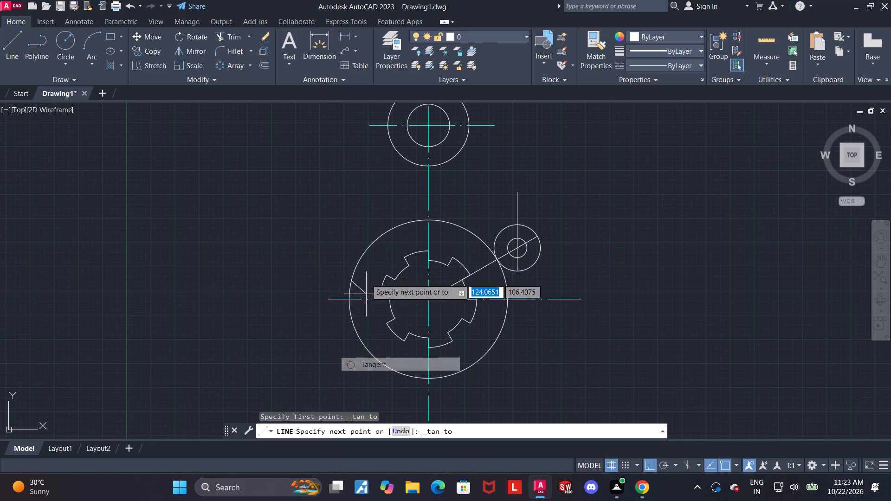
scroll(361, 226, down, 1)
click(376, 156)
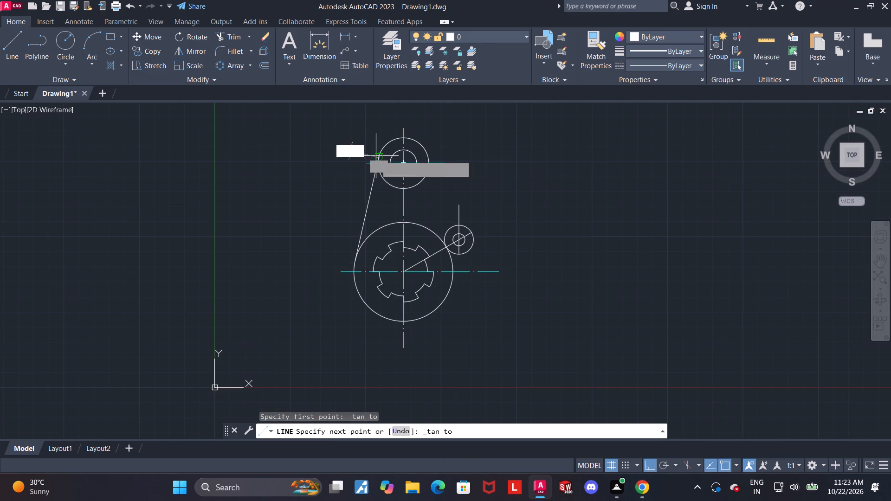
key(Escape)
key(Escape)
Trim the facing arcs of the upper and lower outer circles between the left tangent line and the vertical centre line.
scroll(467, 212, up, 1)
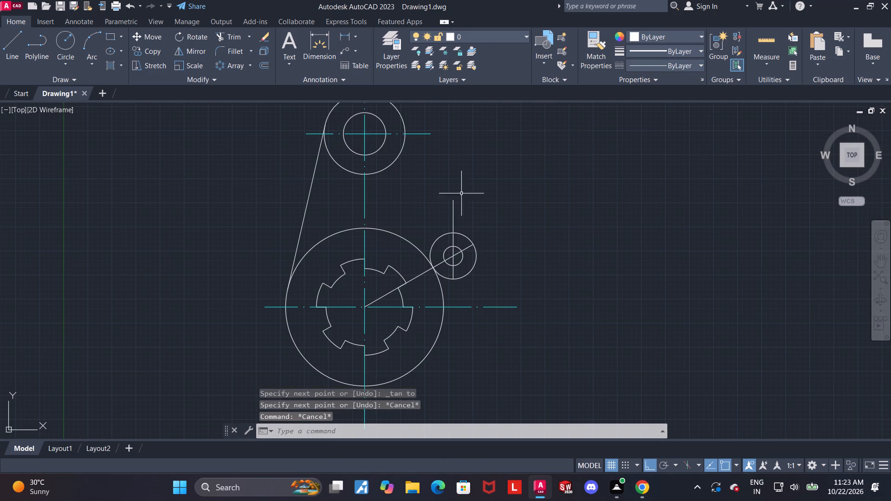
click(238, 35)
drag(347, 161, 339, 193)
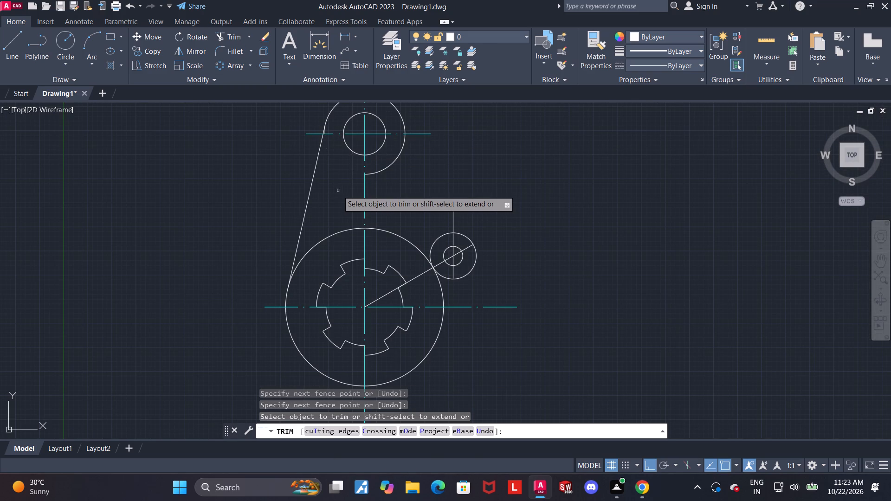
drag(335, 244, 336, 227)
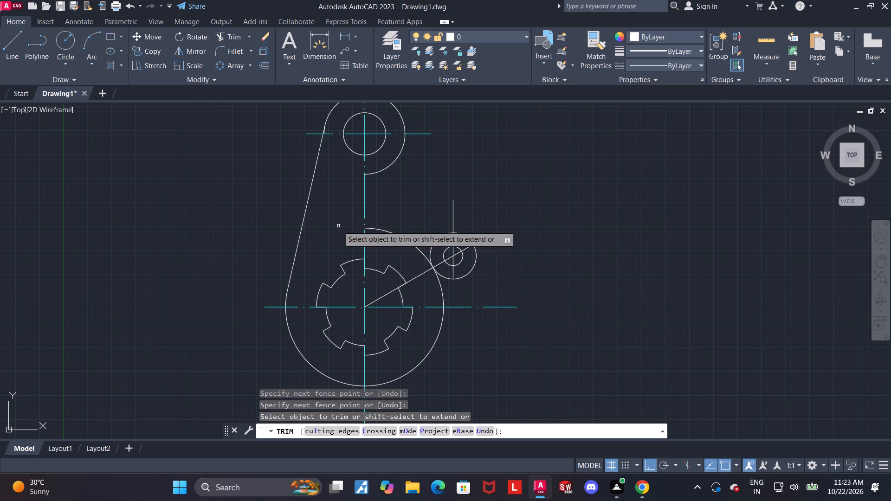
scroll(479, 215, down, 1)
middle_drag(498, 219, 406, 240)
scroll(381, 236, up, 1)
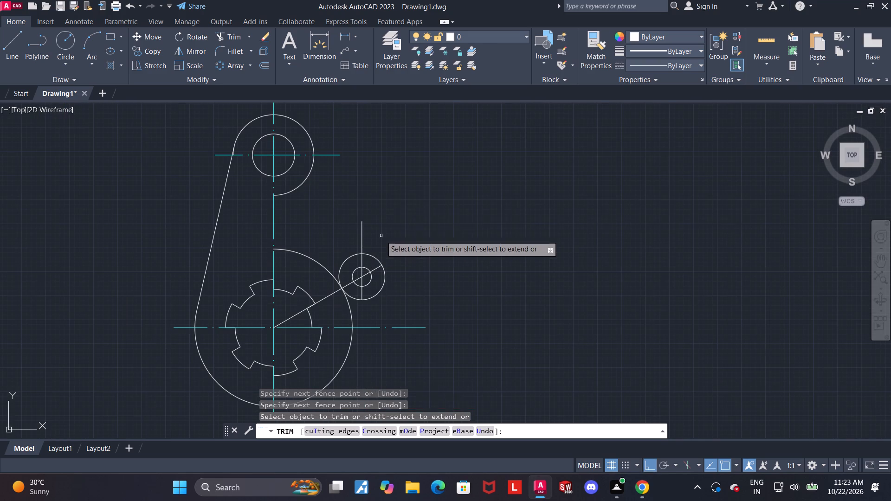
key(Escape)
key(Escape)
Draw a line tangent to the lower outer circle's lower right side and the right side of the radius 12 circle.
scroll(458, 216, up, 1)
middle_drag(407, 237, 407, 236)
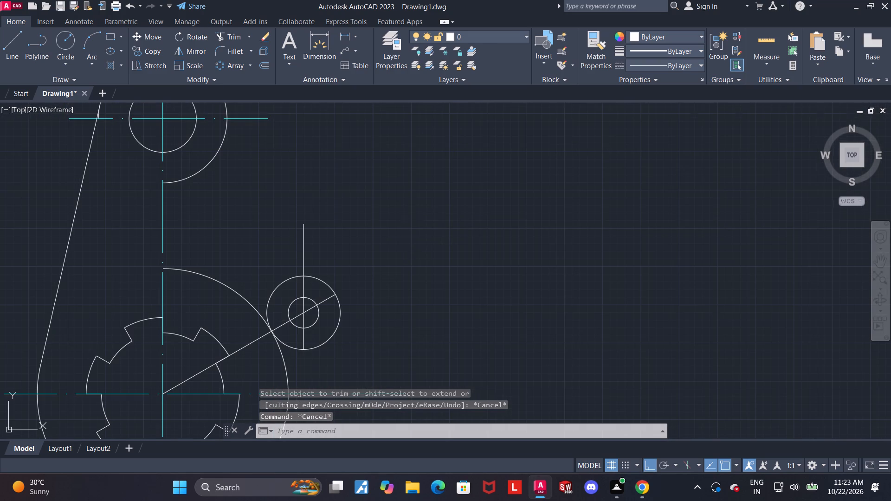
middle_drag(407, 236, 419, 204)
scroll(421, 224, down, 1)
middle_drag(430, 238, 437, 196)
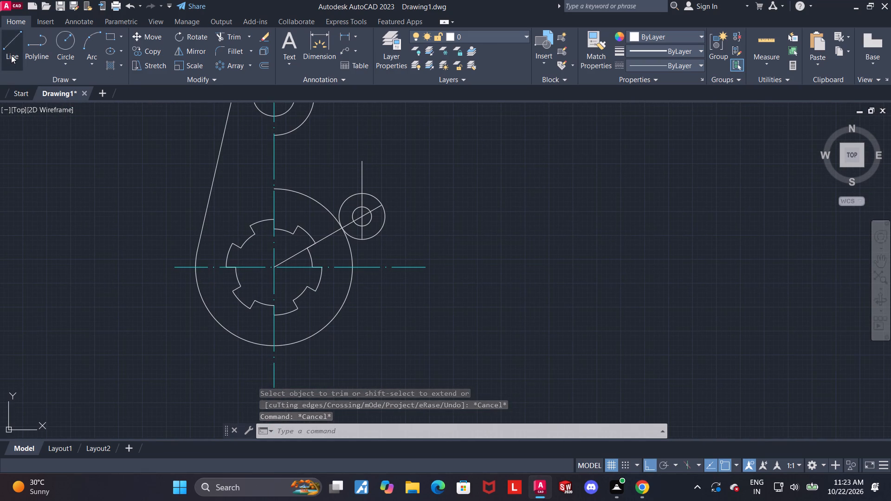
click(11, 55)
shift+right_click(484, 215)
click(511, 363)
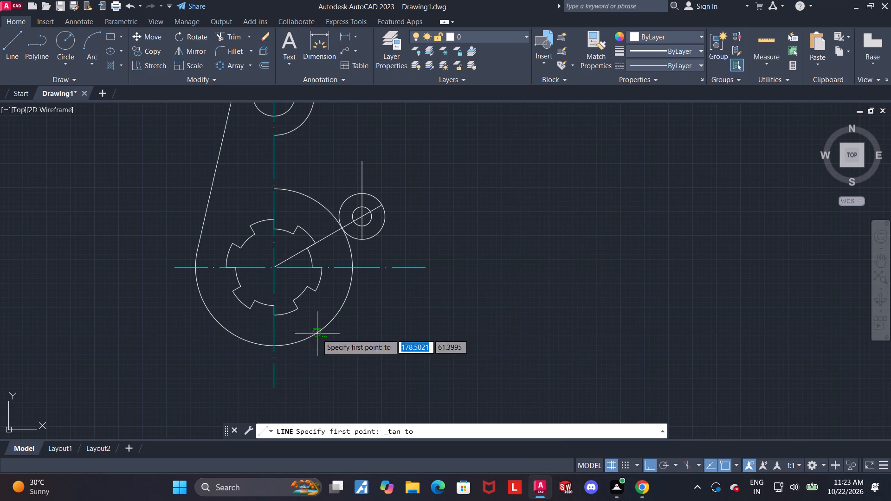
click(317, 334)
shift+right_click(441, 202)
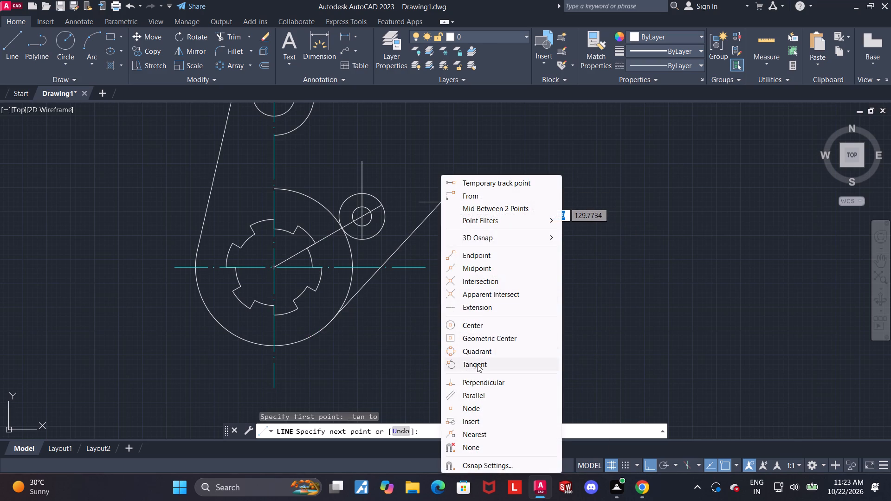
click(477, 364)
click(382, 224)
key(Escape)
key(Escape)
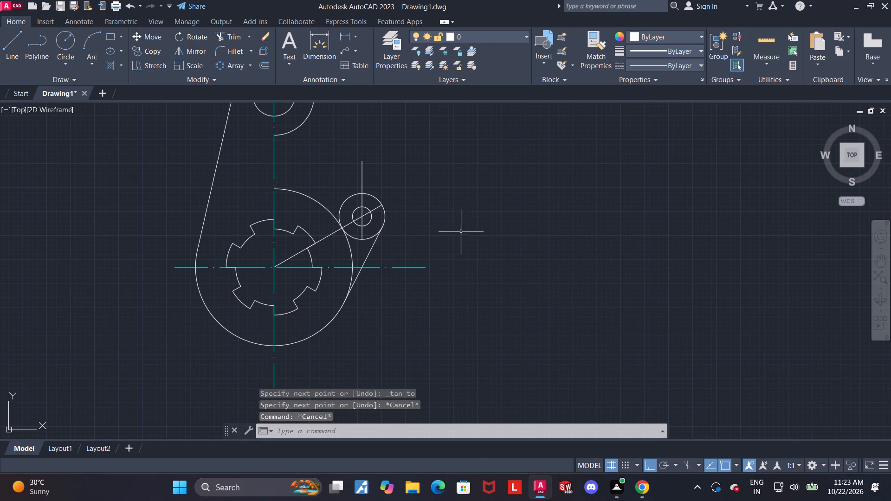
Trim the lower outer circle's arc and the radius 12 circle's lower arc lying between the right tangent line and the angled line.
scroll(454, 233, up, 1)
click(226, 38)
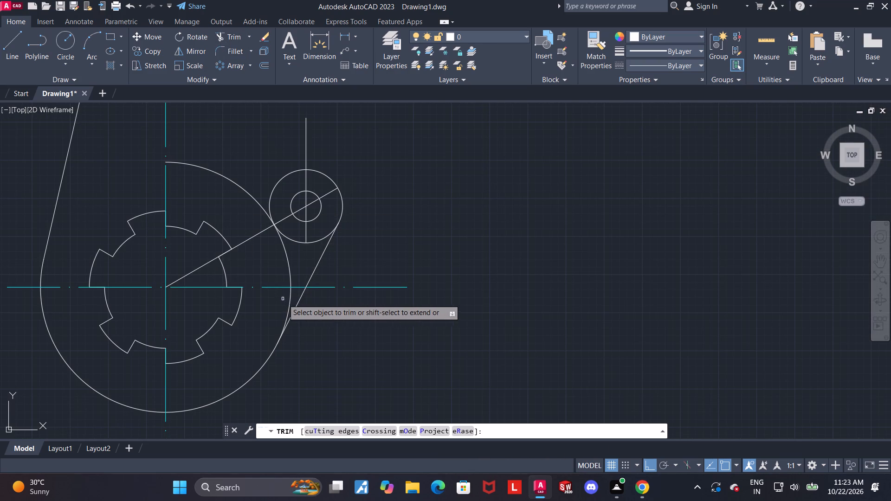
click(289, 301)
click(289, 266)
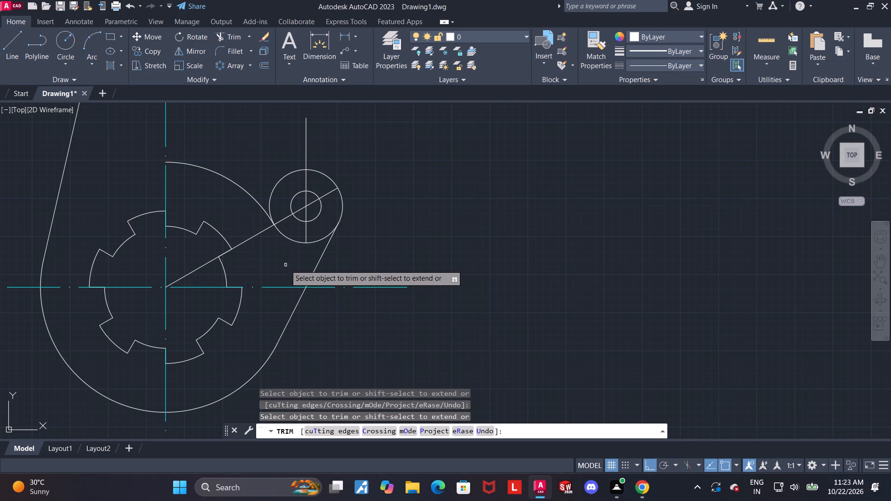
click(289, 237)
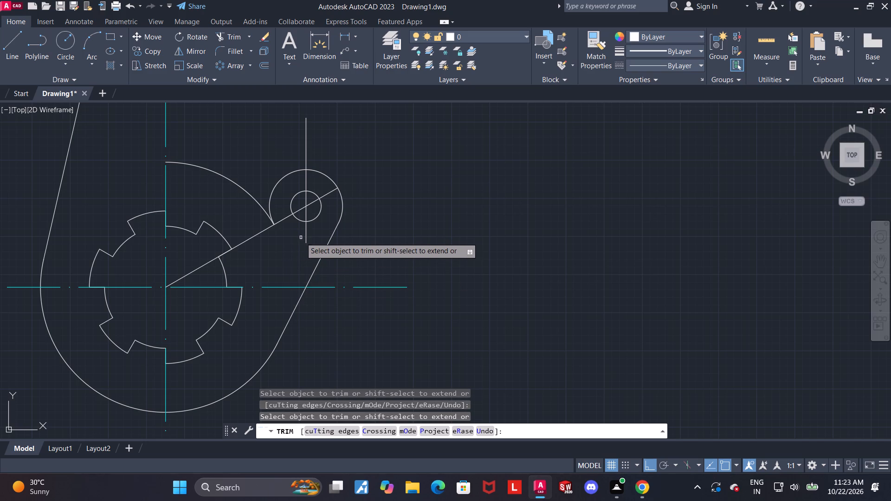
Trim the part of the boss's vertical line that extends above the radius 12 circle.
scroll(296, 238, down, 1)
click(303, 172)
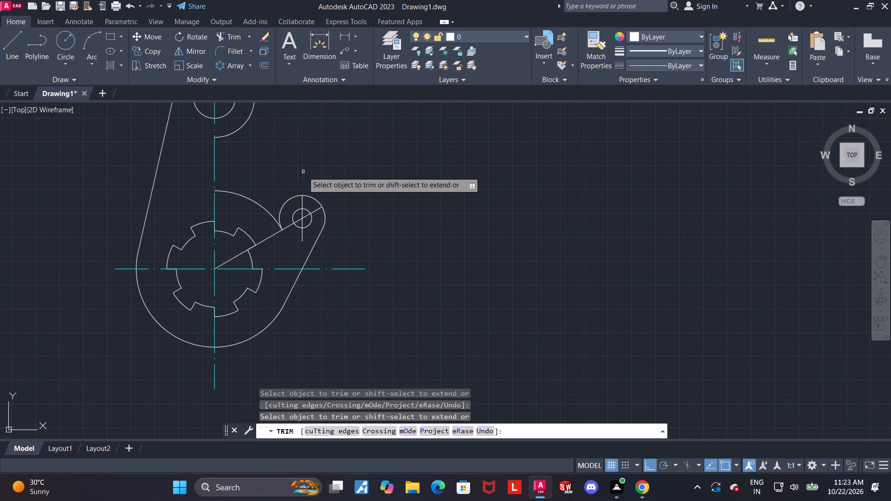
key(Escape)
middle_drag(367, 186, 419, 225)
scroll(368, 212, up, 1)
key(Escape)
scroll(381, 210, down, 1)
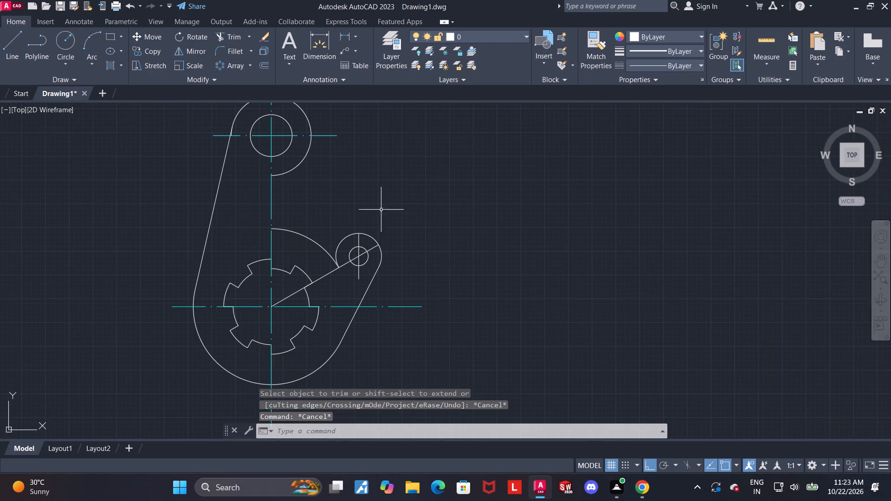
middle_drag(424, 214, 413, 238)
key(Escape)
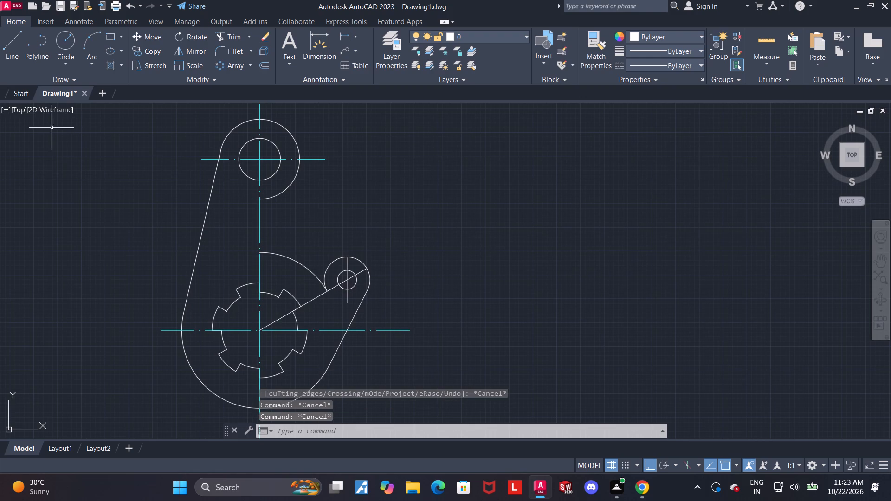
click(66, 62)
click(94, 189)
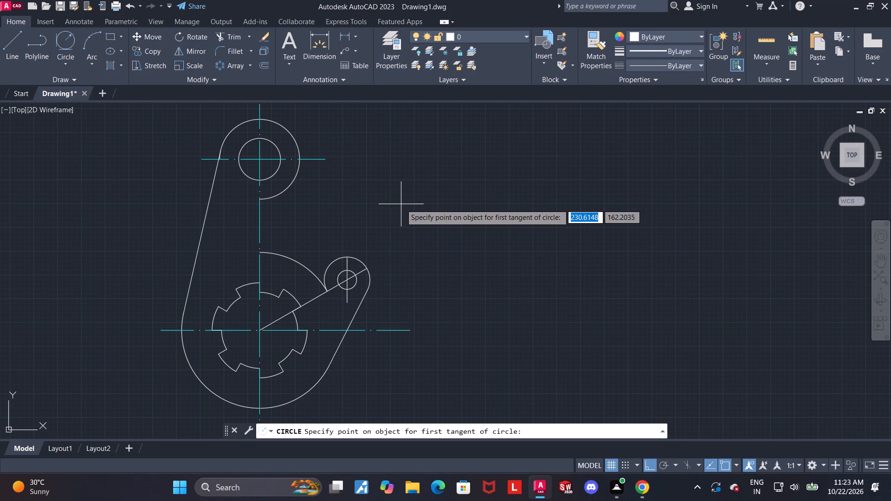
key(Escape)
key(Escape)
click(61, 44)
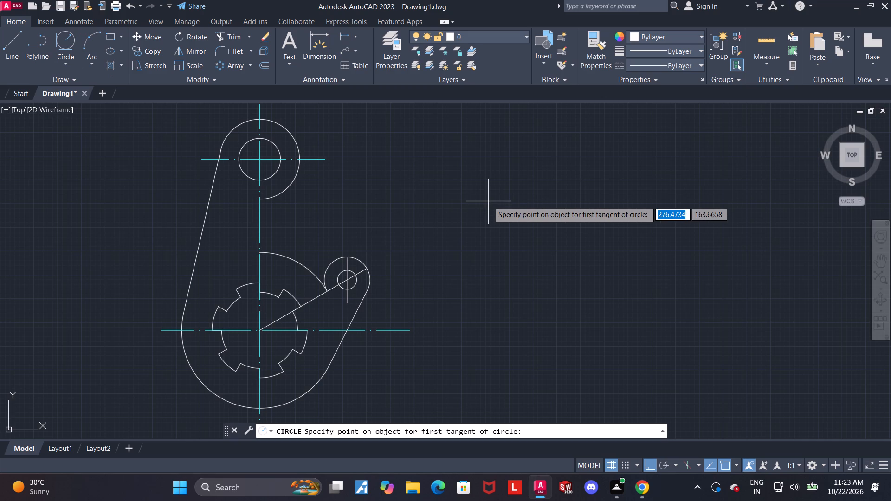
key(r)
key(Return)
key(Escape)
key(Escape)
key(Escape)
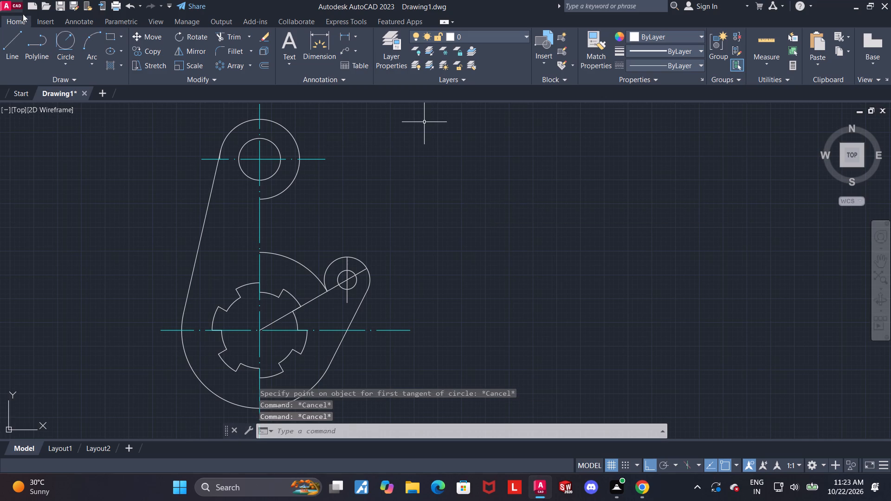
Draw a radius 38 circle tangent to the radius 12 circle's upper left side and the upper outer circle's lower right side.
click(57, 41)
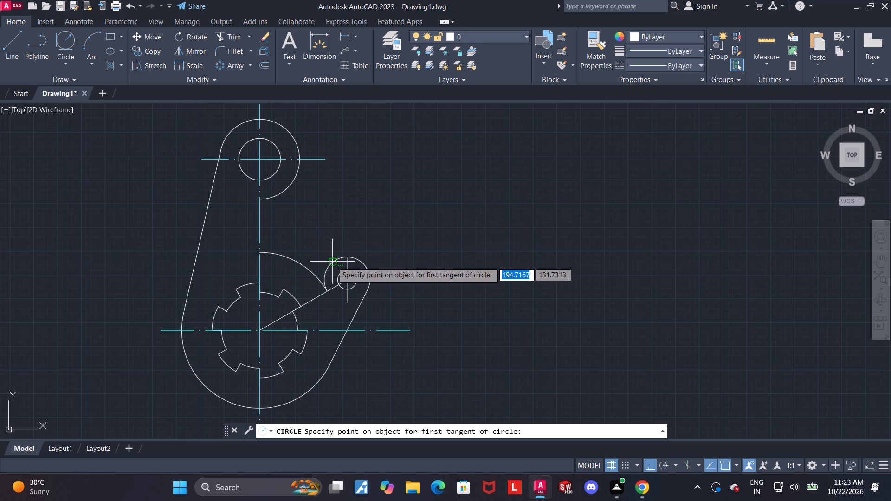
click(332, 262)
click(292, 190)
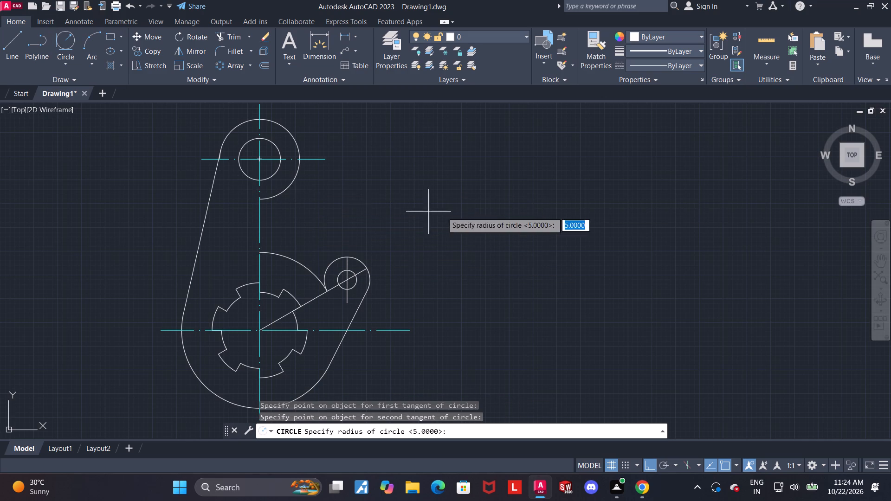
text(38)
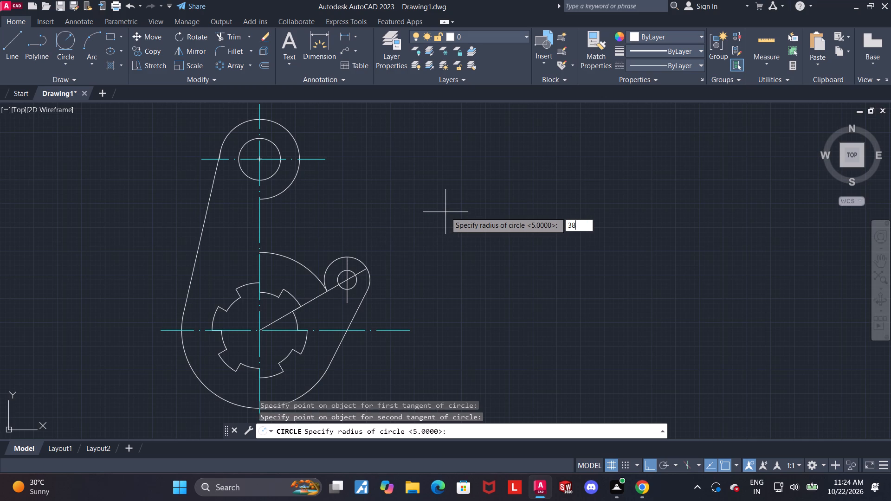
key(Return)
key(Escape)
key(Escape)
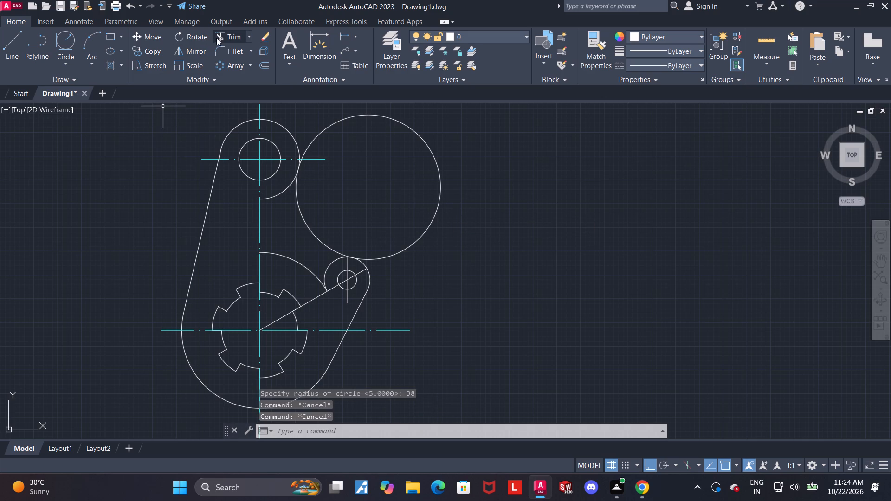
Trim the radius 38 circle to the concave arc between the upper outer circle and the radius 12 circle.
click(217, 38)
drag(414, 193, 529, 185)
scroll(317, 171, up, 2)
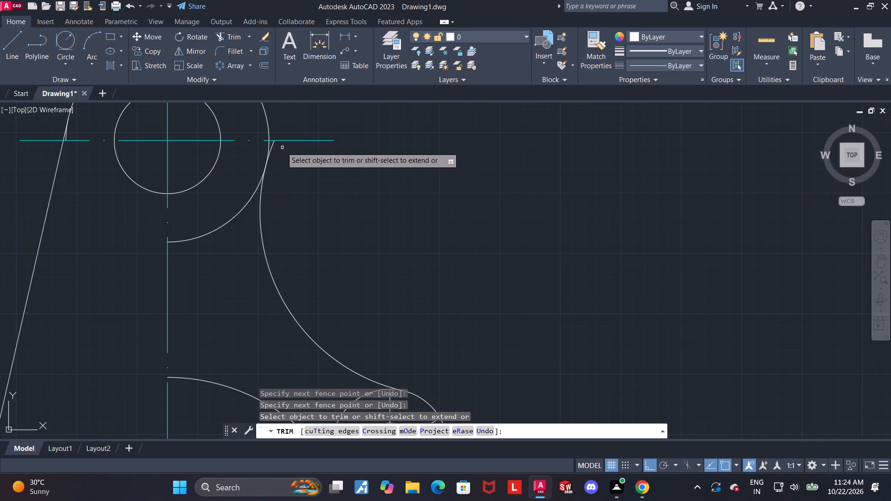
scroll(276, 135, up, 2)
click(263, 158)
scroll(267, 193, down, 4)
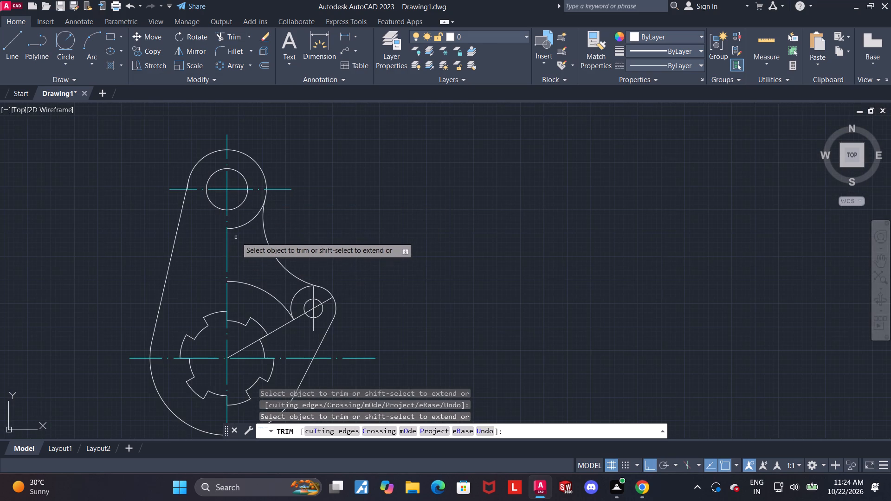
Trim the upper outer circle's lower right arc and the lower outer circle's upper right arc inside the part outline.
drag(240, 233, 240, 225)
scroll(249, 251, down, 1)
scroll(260, 278, up, 2)
click(257, 279)
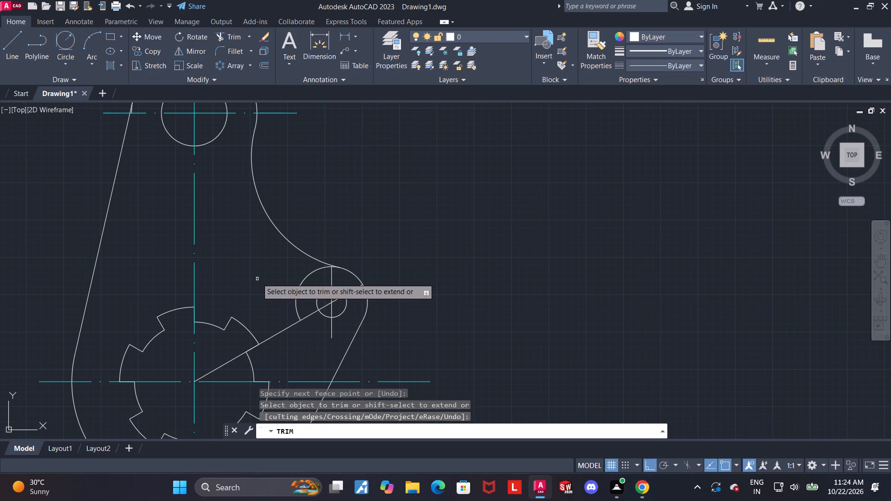
Trim the radius 12 circle's left arc and the short leftover piece at its top, inside the part outline.
click(298, 290)
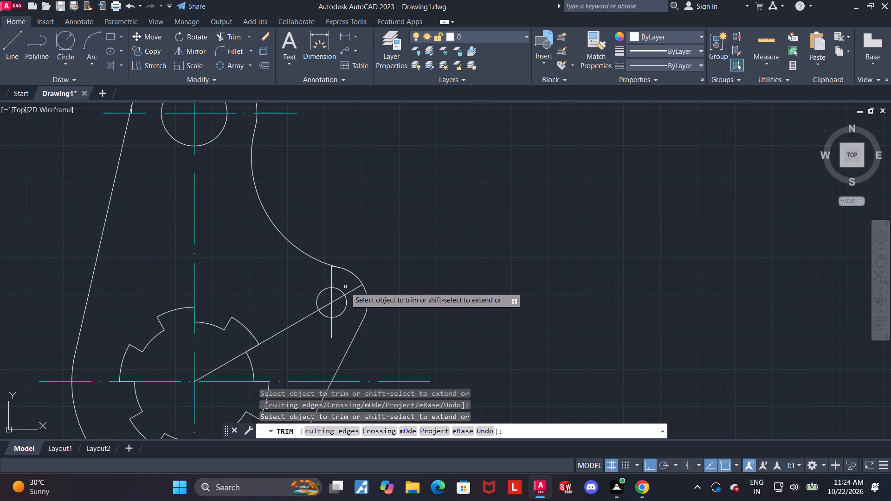
scroll(332, 278, up, 4)
click(303, 228)
scroll(318, 245, down, 2)
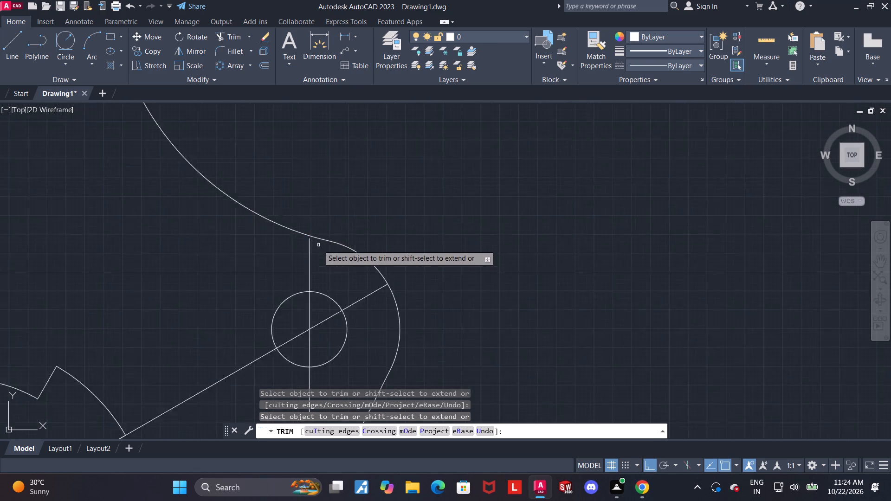
scroll(318, 245, down, 2)
scroll(434, 305, down, 2)
scroll(380, 315, up, 2)
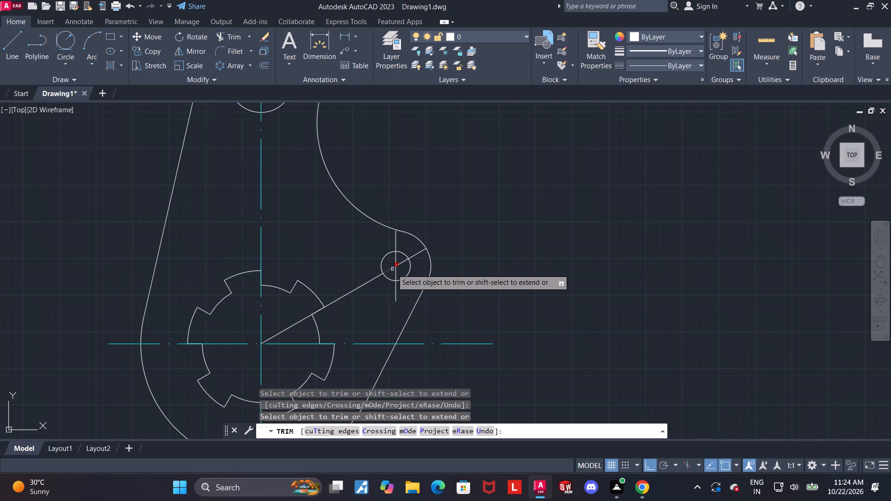
scroll(393, 276, up, 1)
key(Escape)
key(Escape)
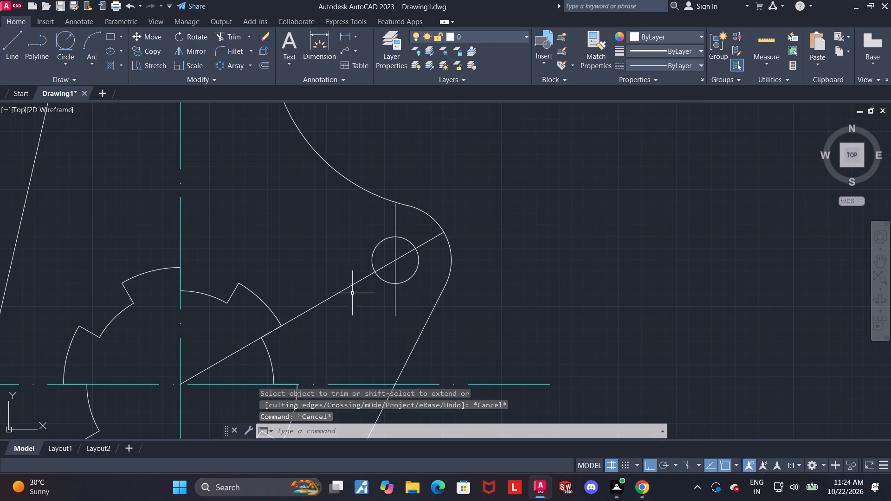
Change the angled line from the bore centre through the boss to linetype ACAD_ISO04W100 and colour cyan.
click(349, 291)
key(Escape)
click(350, 287)
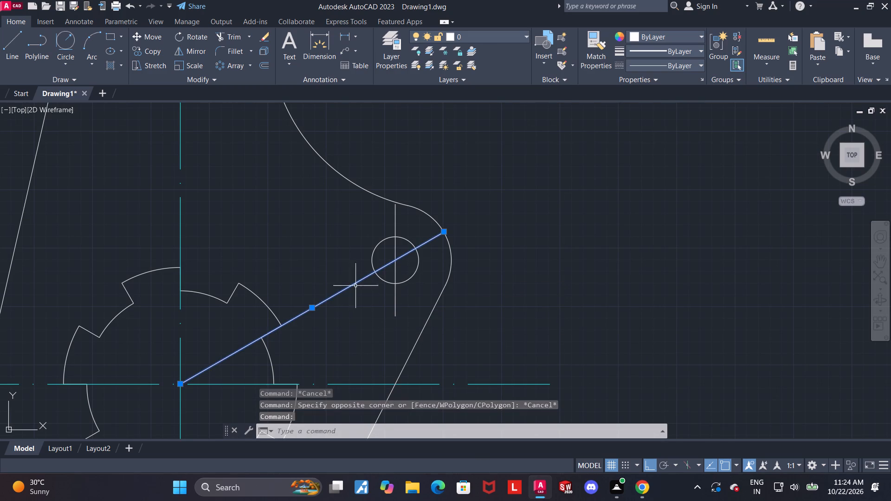
click(653, 67)
click(663, 100)
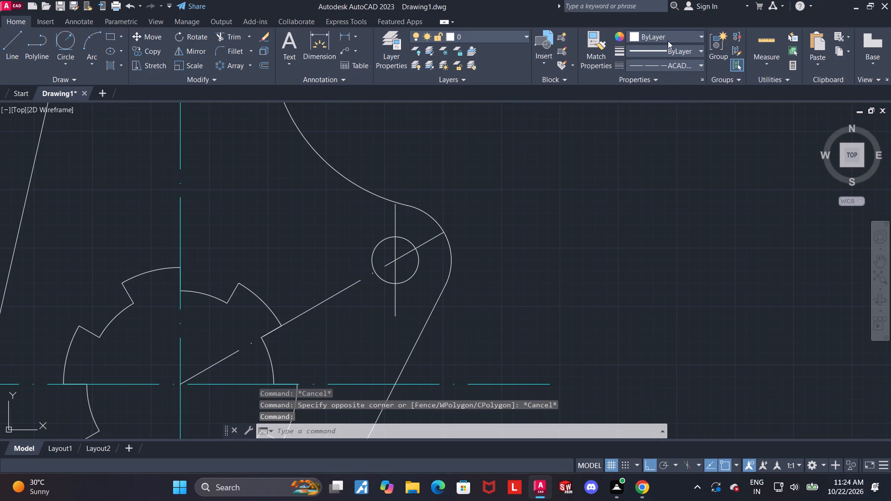
click(668, 40)
click(670, 148)
key(Escape)
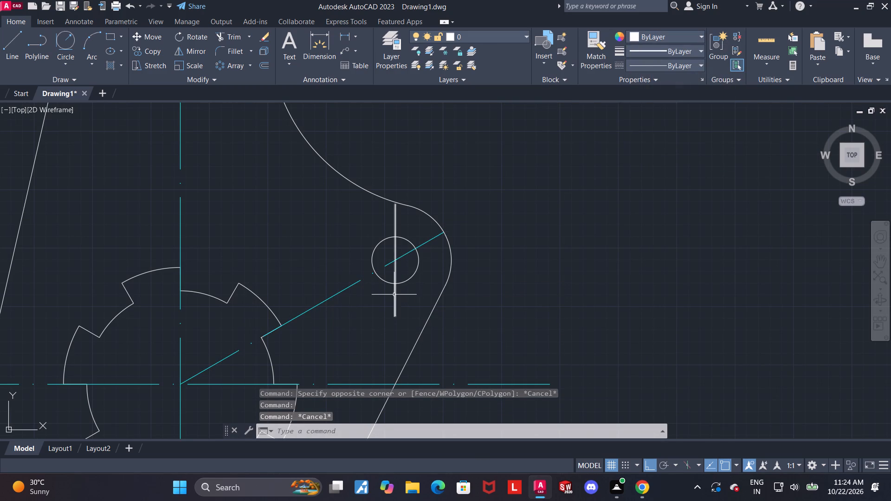
Change the vertical line through the boss hole to linetype ACAD_ISO04W100 and colour cyan.
click(394, 295)
click(661, 64)
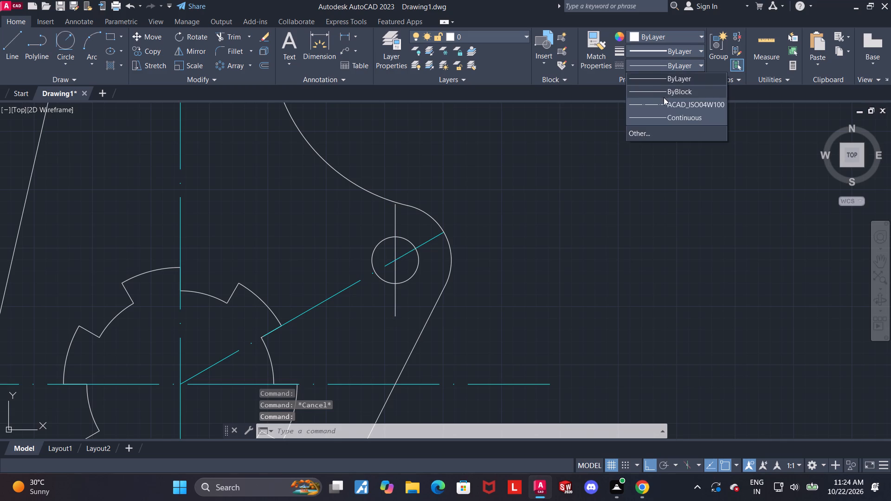
click(664, 97)
click(663, 60)
click(670, 105)
click(665, 39)
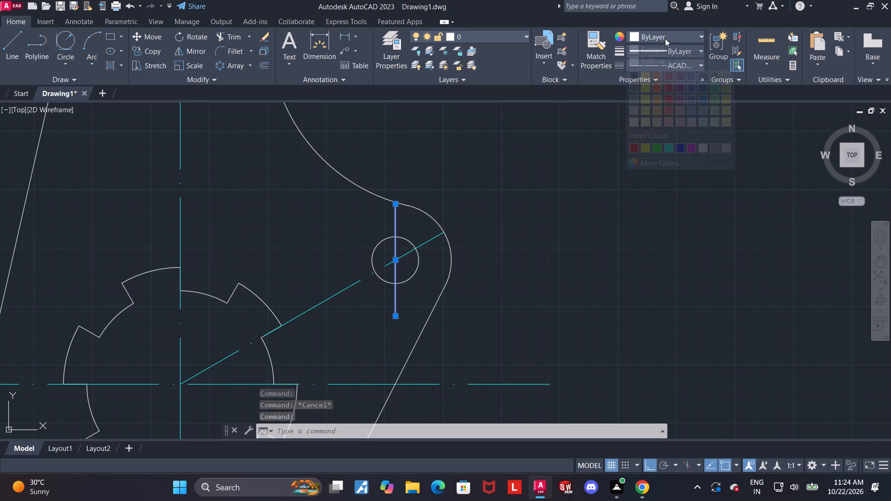
click(671, 146)
key(Escape)
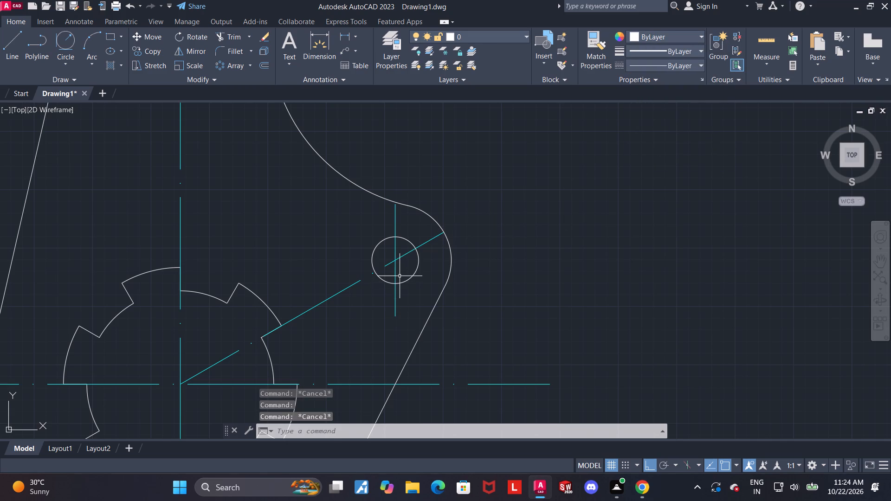
Draw a horizontal line through the centre of the boss hole, extending slightly past the hole on both sides.
scroll(400, 276, up, 2)
click(12, 37)
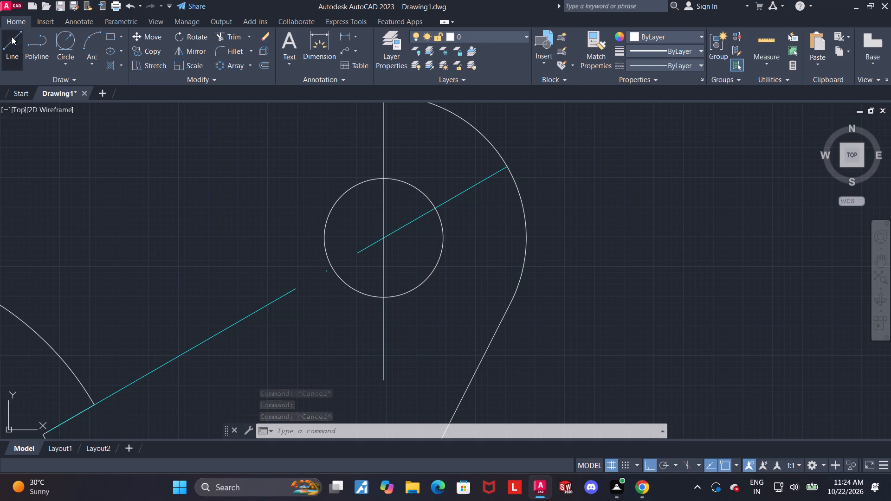
click(305, 237)
click(471, 225)
key(Escape)
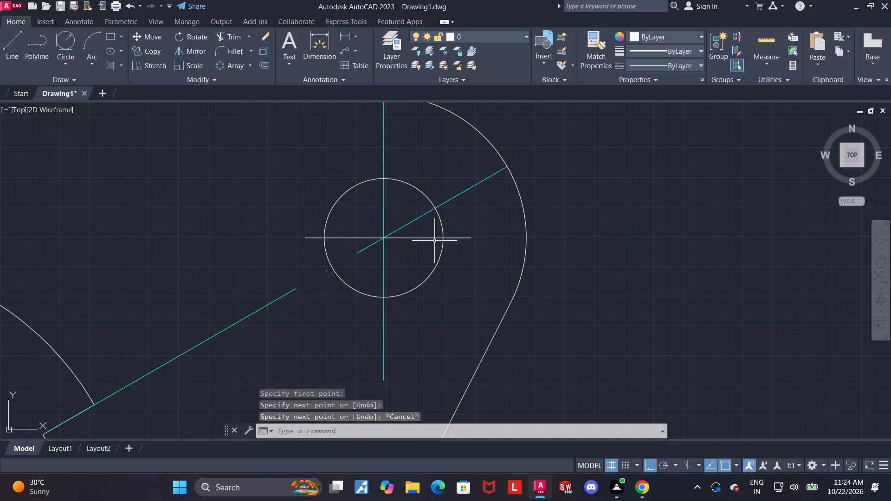
Change the horizontal line through the boss hole to linetype ACAD_ISO04W100 and colour cyan.
click(424, 238)
click(659, 63)
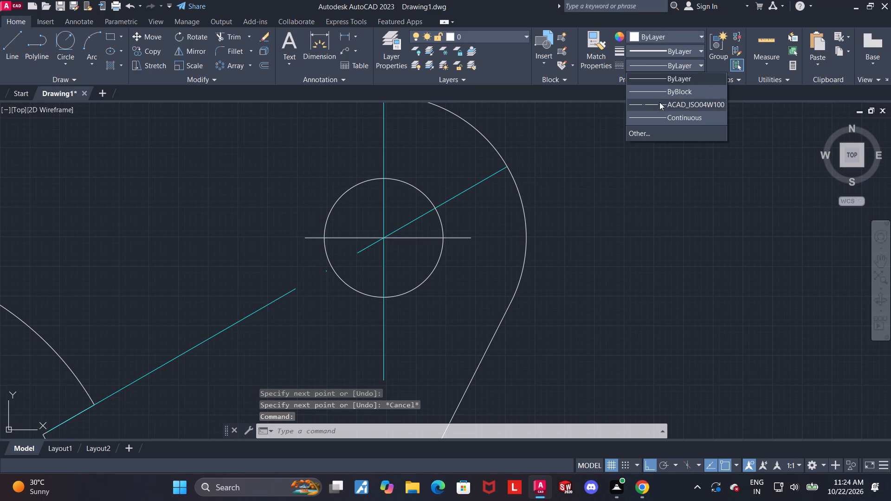
click(659, 102)
click(658, 32)
click(672, 148)
key(Escape)
Examine the whole part outline, the notched bore and the boss with their centre lines.
scroll(561, 218, down, 3)
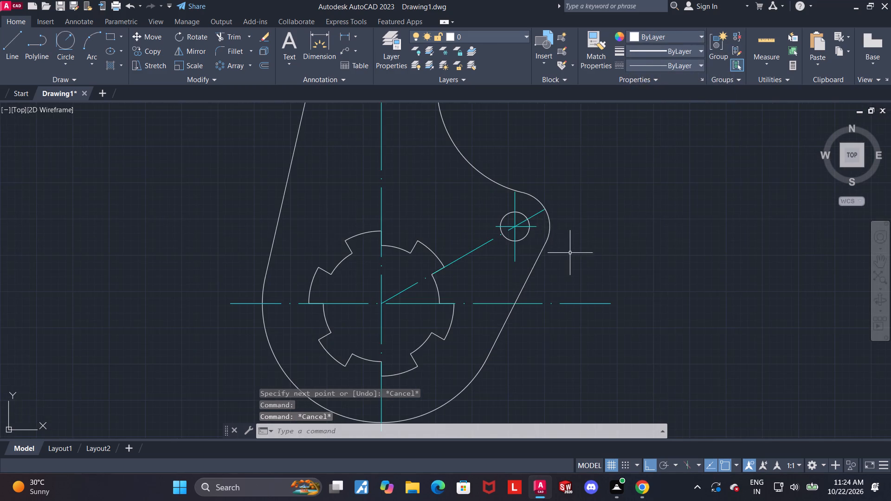
scroll(573, 252, down, 2)
middle_drag(608, 239, 523, 249)
scroll(509, 225, up, 1)
scroll(532, 234, down, 1)
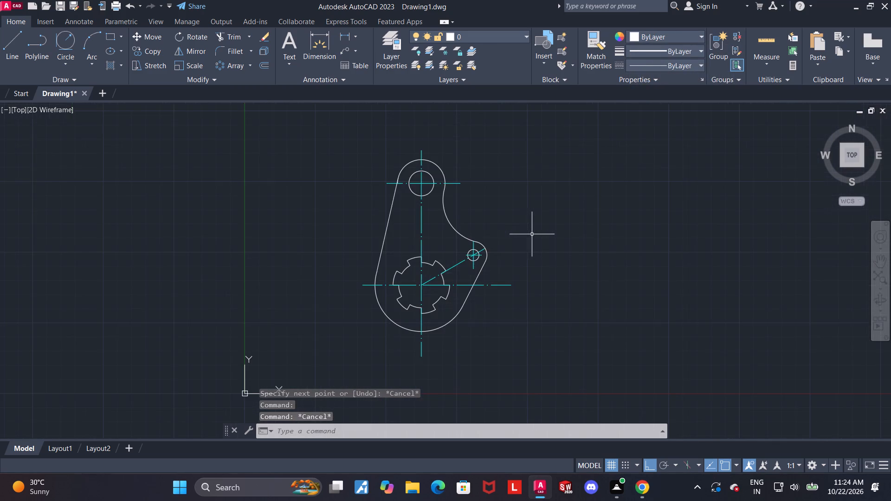
scroll(510, 251, up, 1)
middle_drag(495, 253, 499, 213)
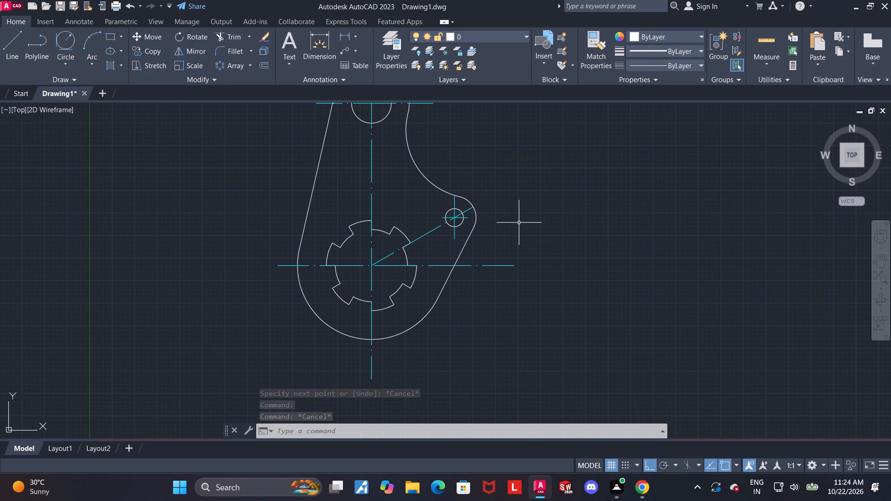
scroll(515, 225, down, 1)
middle_drag(509, 223, 503, 251)
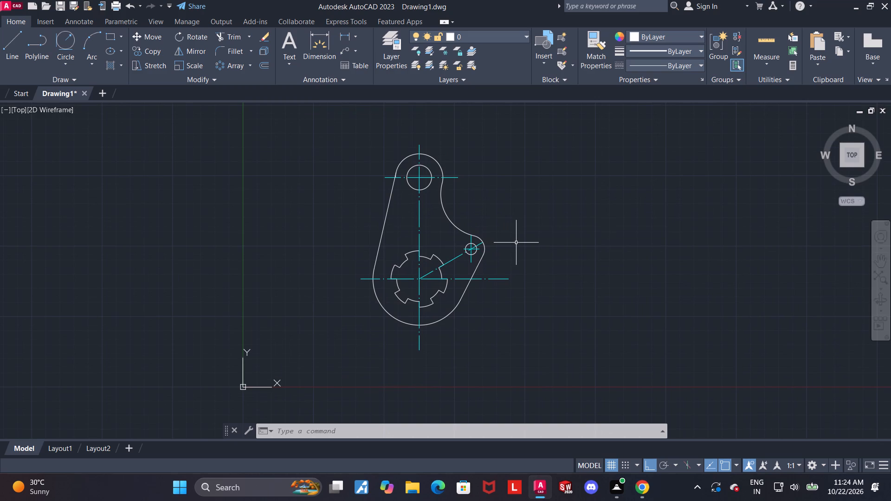
Set the linear dimension precision of the Standard dimension style to 0 decimal places.
key(d)
key(Return)
click(555, 216)
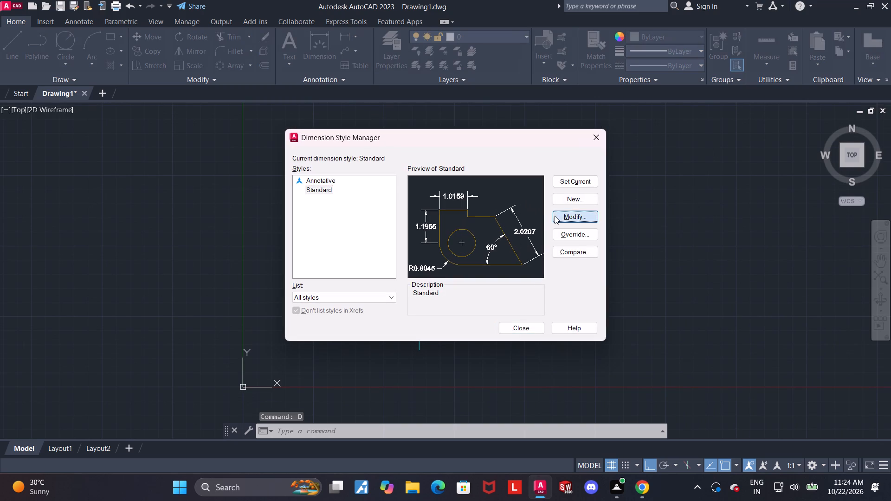
click(430, 114)
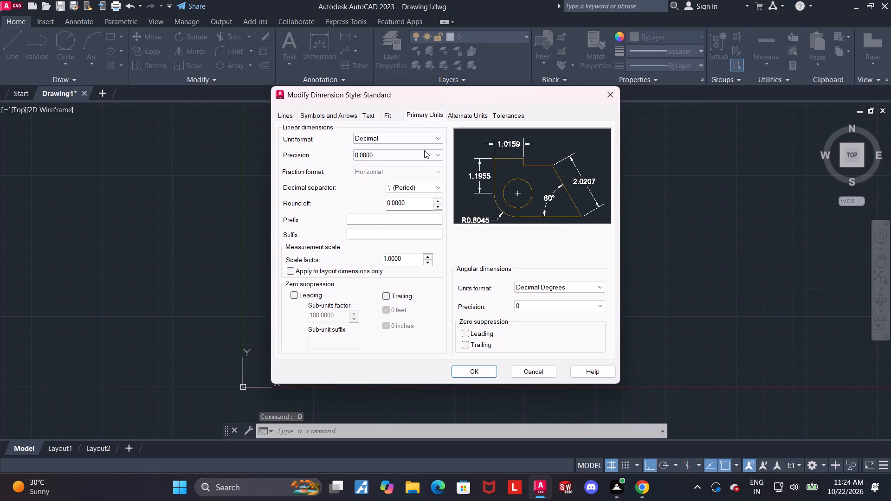
click(423, 151)
click(380, 166)
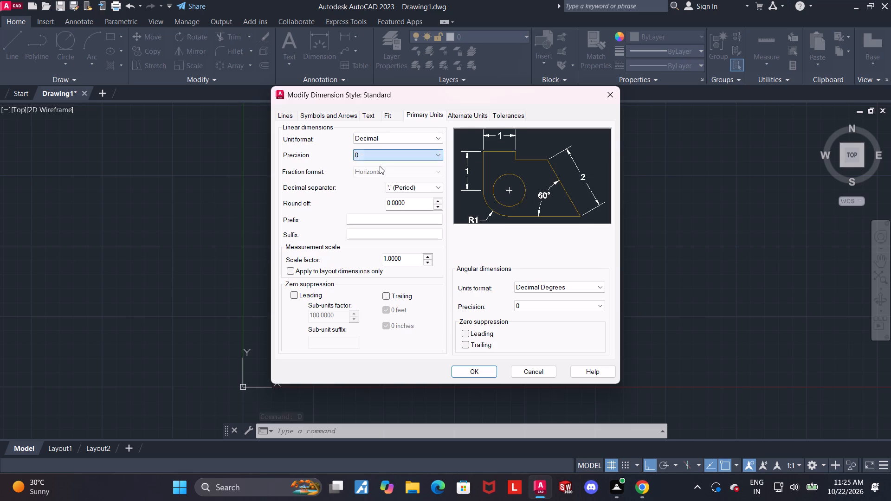
Set the Standard dimension style's text height to 3.
click(363, 110)
click(367, 115)
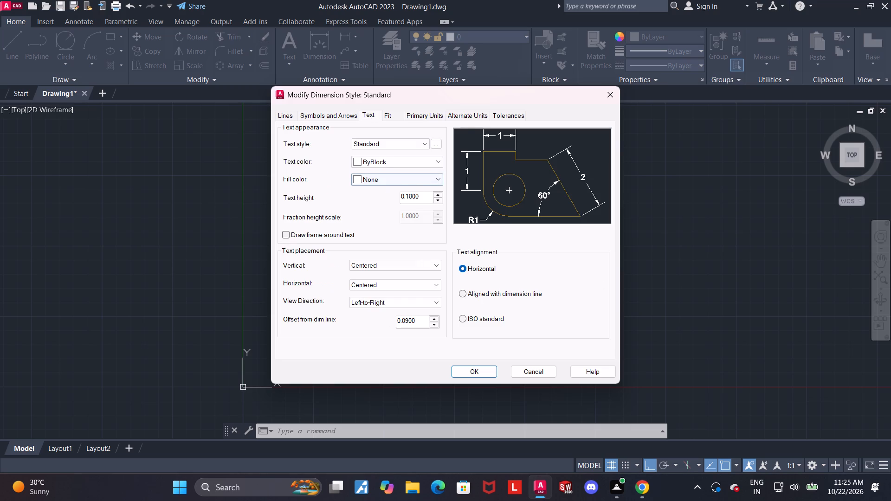
drag(424, 196, 324, 198)
key(3)
key(Return)
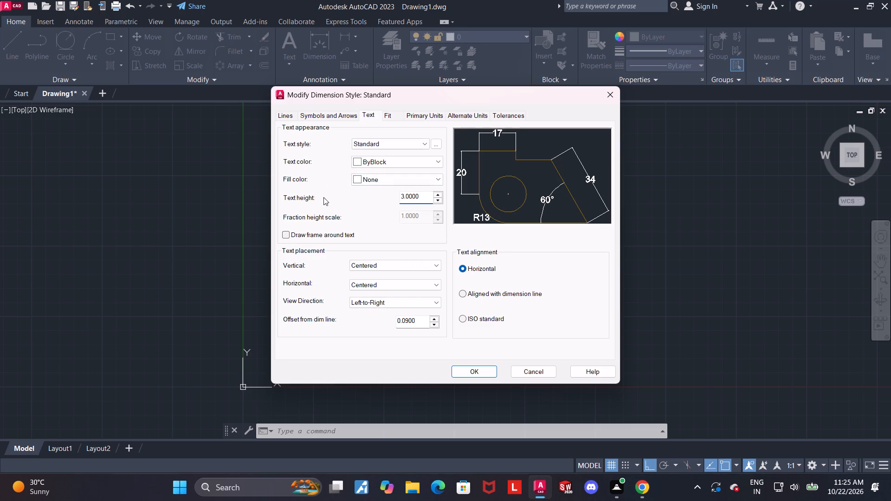
Set the Standard dimension style's arrow size to 2, apply the style changes and close the style manager.
click(342, 118)
drag(313, 230, 204, 222)
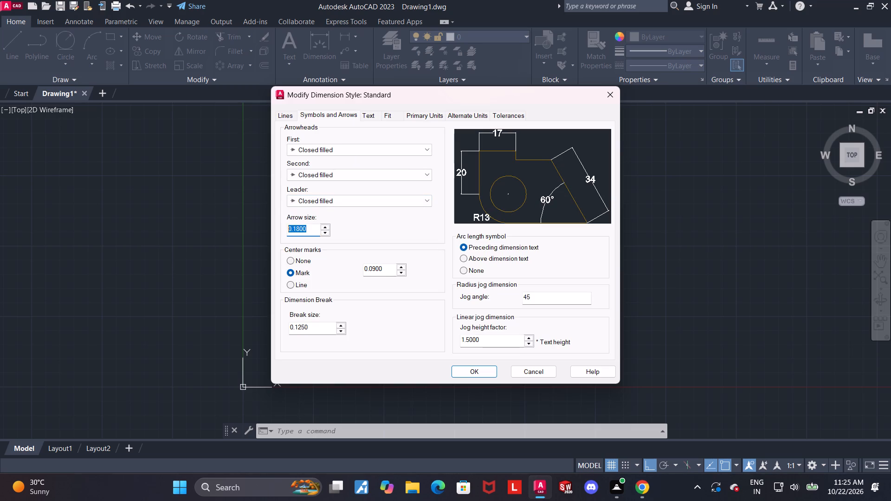
drag(204, 222, 186, 224)
key(2)
key(Return)
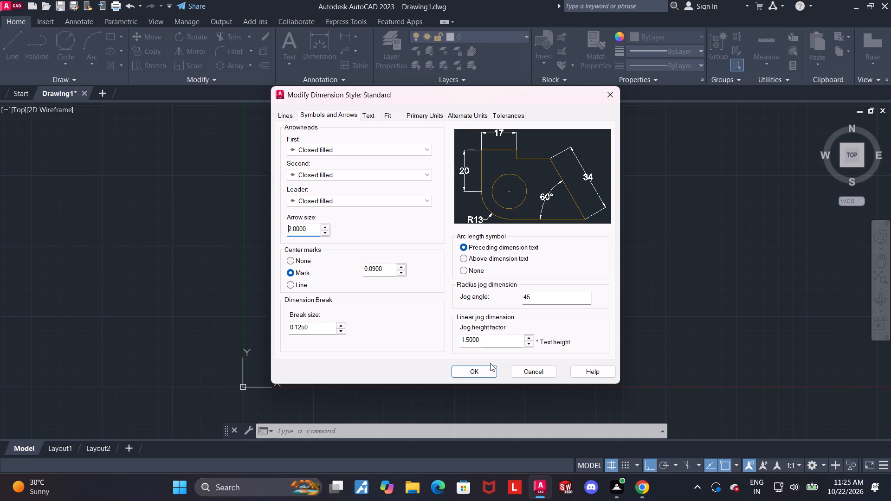
click(489, 365)
click(488, 370)
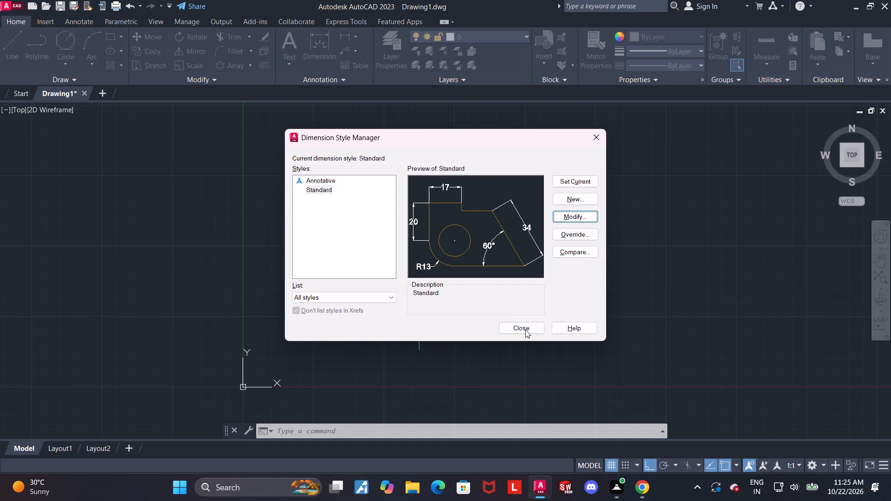
click(525, 330)
Add an angular dimension between the inclined boss centre line and the bore's horizontal centre line, placed outside the boss.
scroll(561, 229, up, 1)
scroll(550, 230, down, 1)
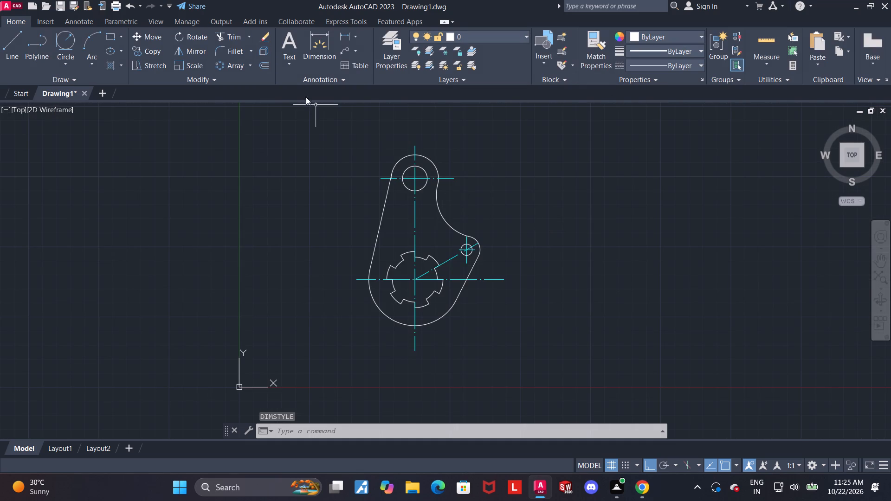
click(311, 39)
scroll(565, 226, up, 1)
scroll(440, 266, up, 1)
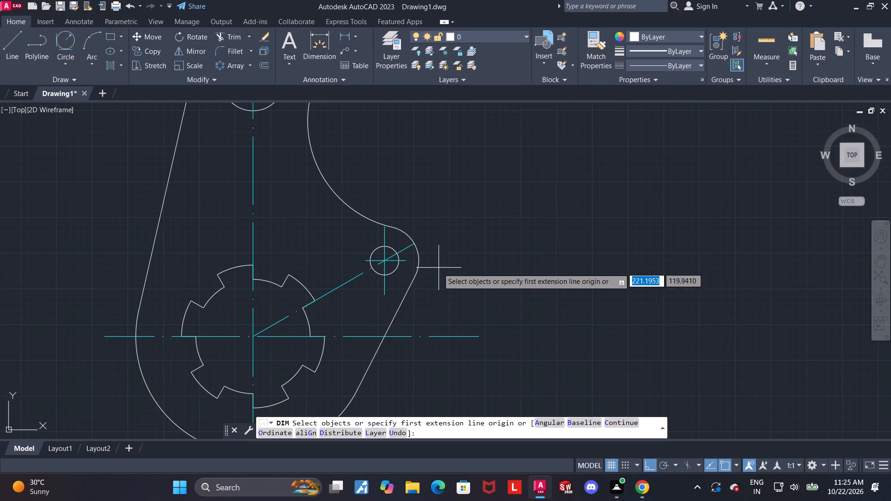
click(407, 248)
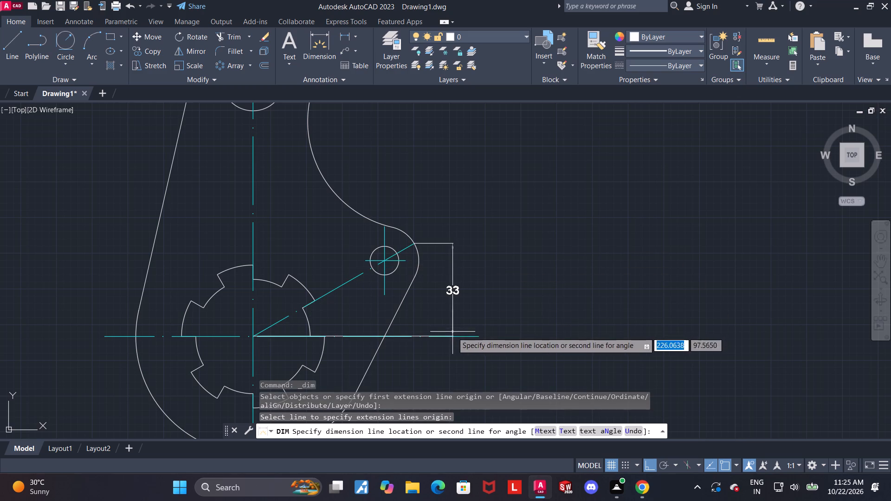
click(451, 337)
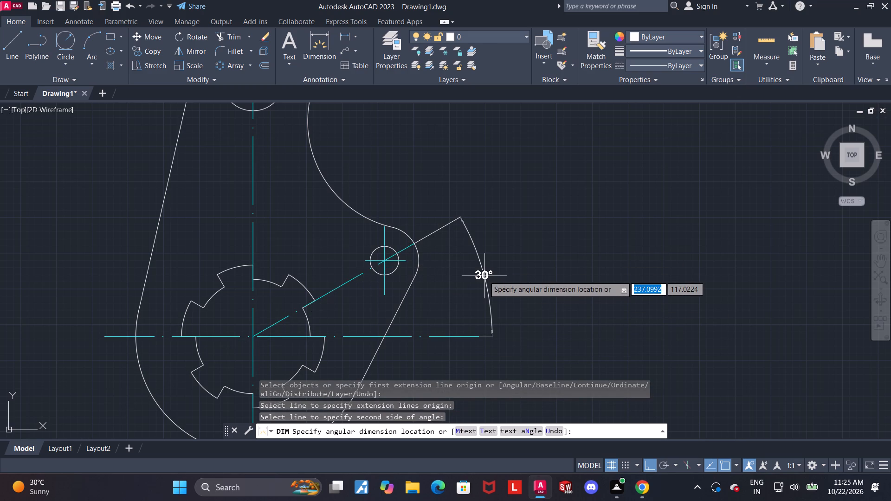
click(484, 276)
key(Escape)
Add a radius dimension to the boss's outer arc, with its text above the boss.
middle_drag(577, 267, 713, 276)
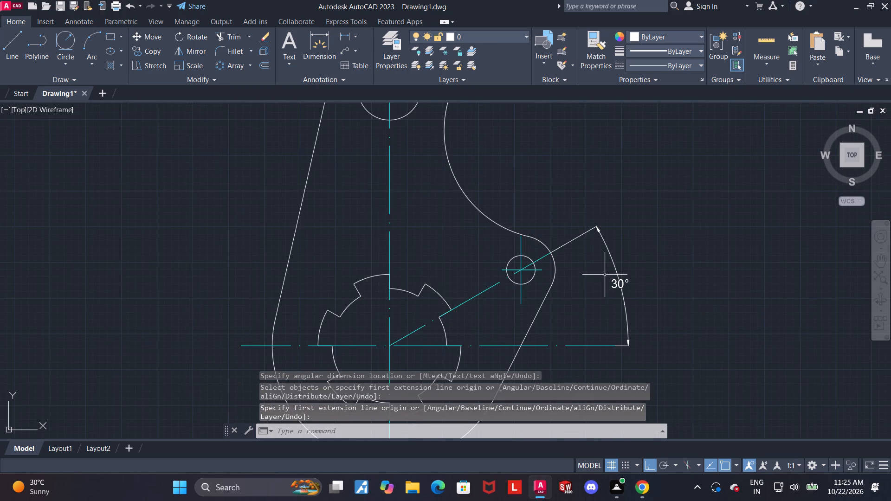
scroll(604, 275, down, 1)
scroll(575, 280, up, 1)
middle_drag(568, 262, 299, 344)
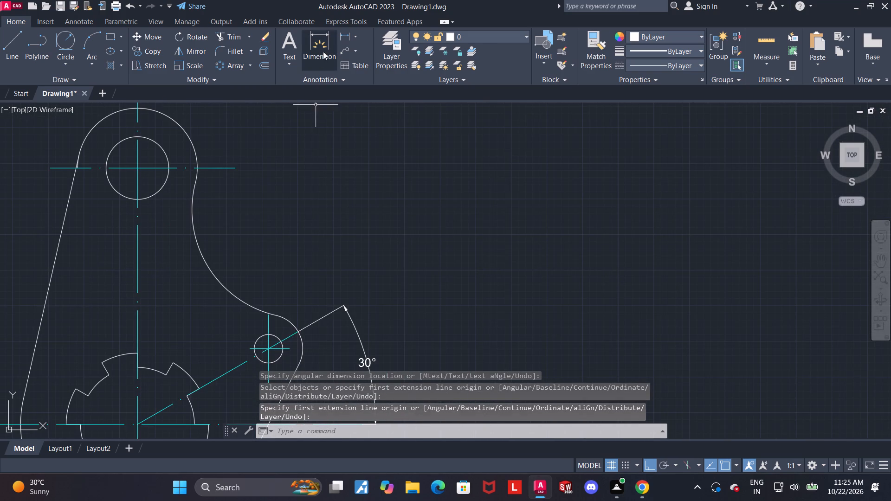
click(323, 51)
middle_drag(341, 249, 397, 222)
scroll(369, 264, up, 1)
scroll(327, 305, up, 1)
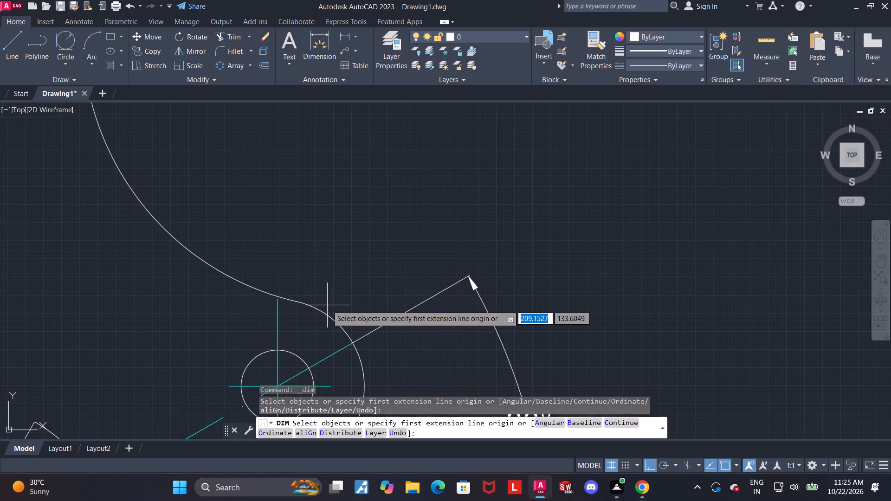
click(331, 319)
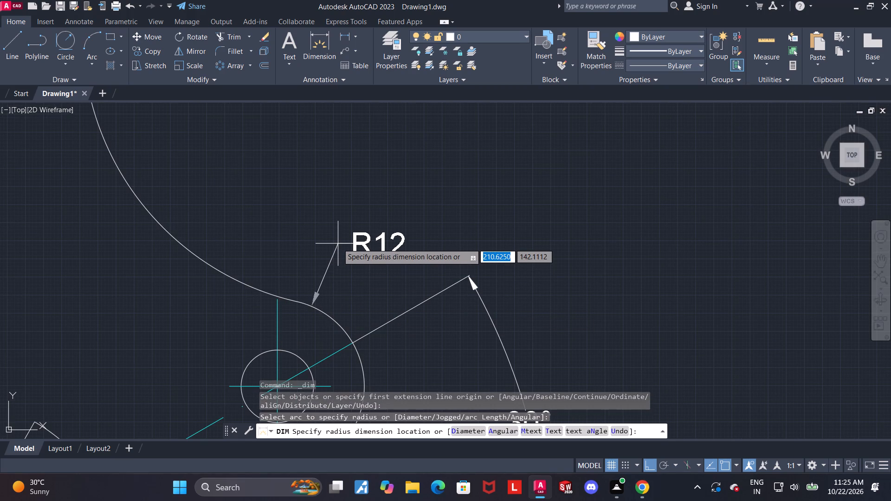
click(349, 243)
key(Escape)
Dimension the small boss hole as a radius instead of a diameter, with the text to its upper left.
scroll(382, 243, down, 1)
middle_drag(400, 241, 433, 225)
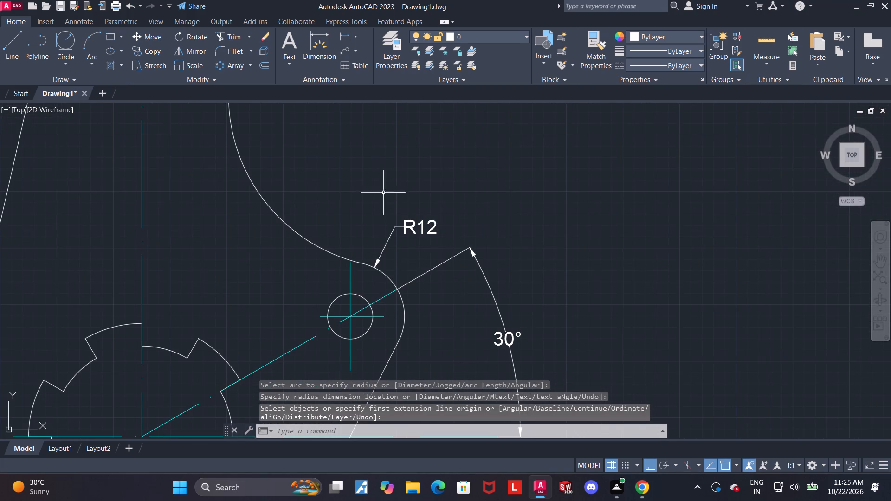
middle_click(384, 194)
click(325, 36)
scroll(351, 122, down, 1)
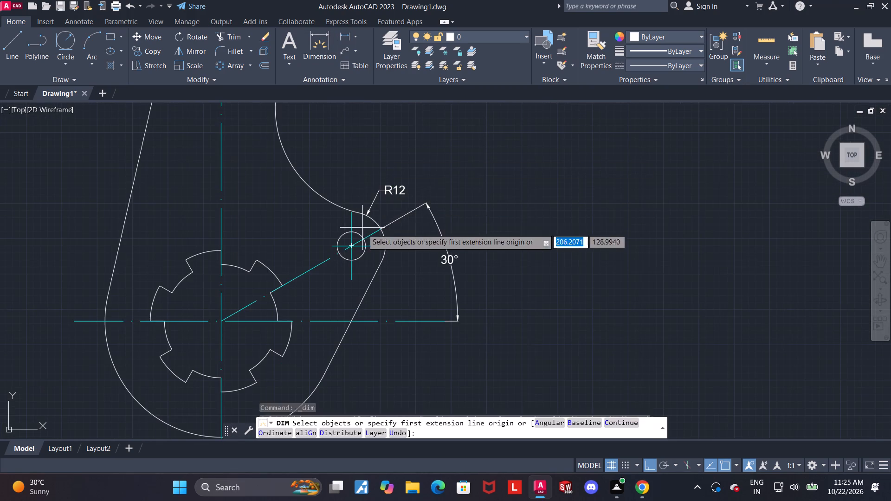
scroll(347, 232, up, 4)
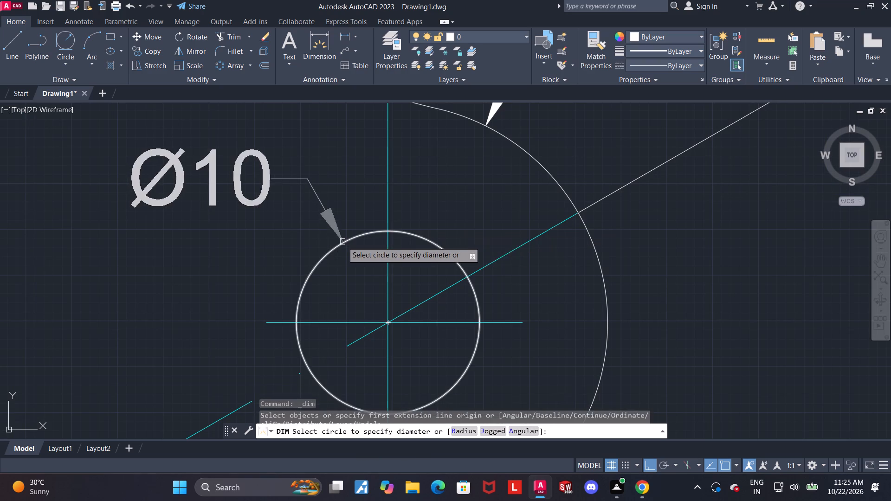
click(342, 242)
scroll(304, 237, down, 1)
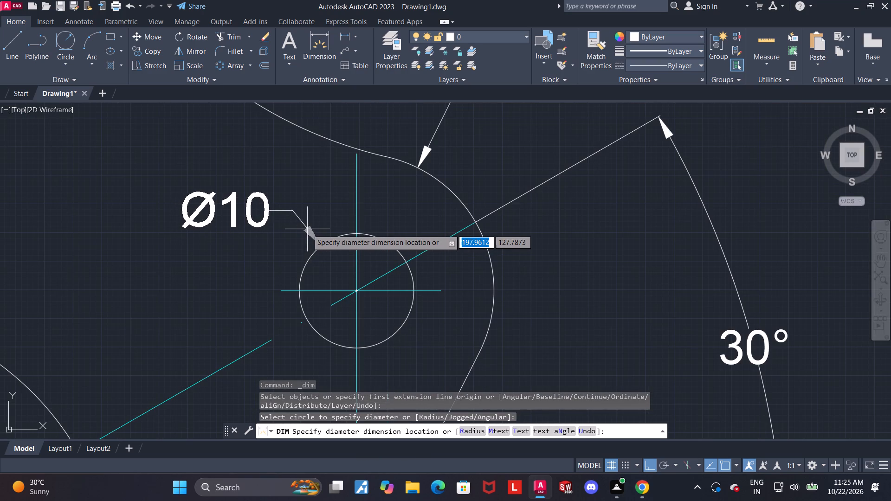
key(r)
key(Return)
scroll(236, 177, down, 1)
scroll(278, 219, up, 1)
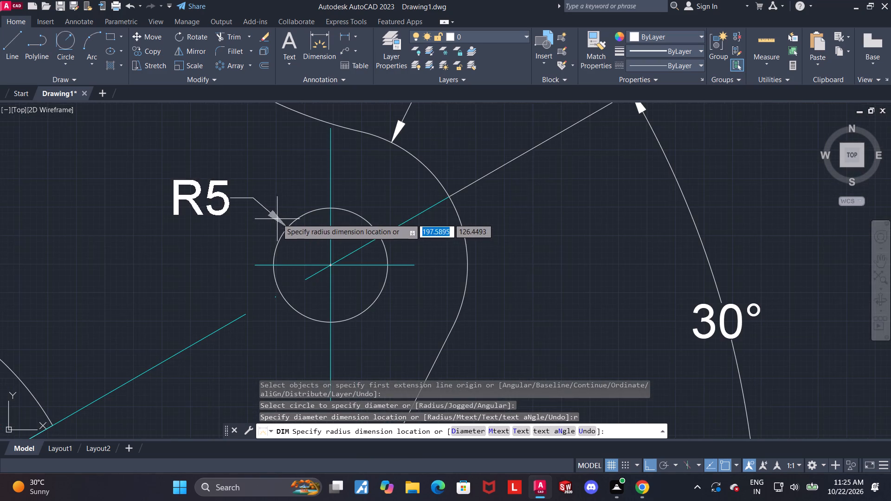
click(272, 206)
key(Escape)
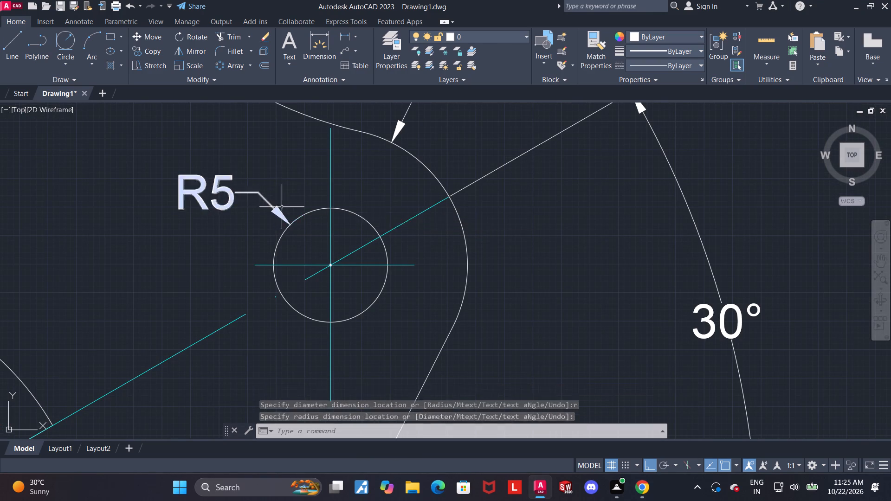
Dimension the notched bore's outer arc at the upper right as a diameter instead of a radius.
scroll(287, 209, down, 2)
middle_drag(595, 221, 599, 229)
middle_drag(555, 227, 577, 245)
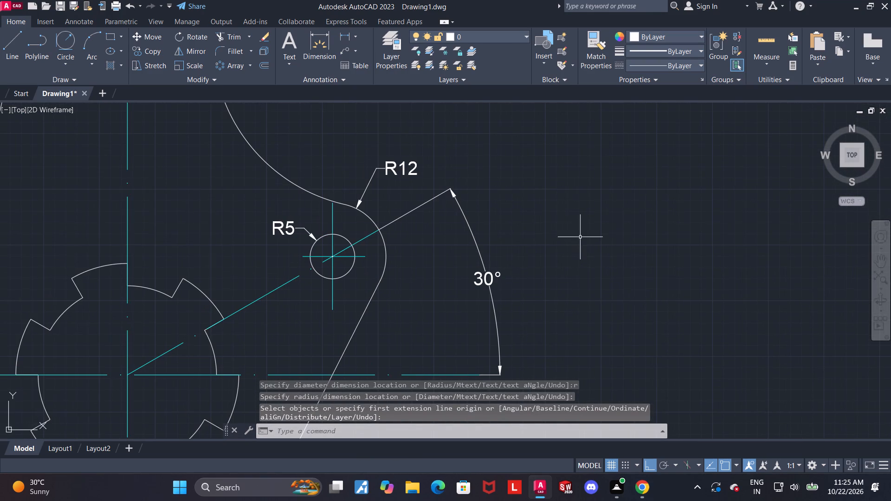
middle_drag(581, 244, 616, 217)
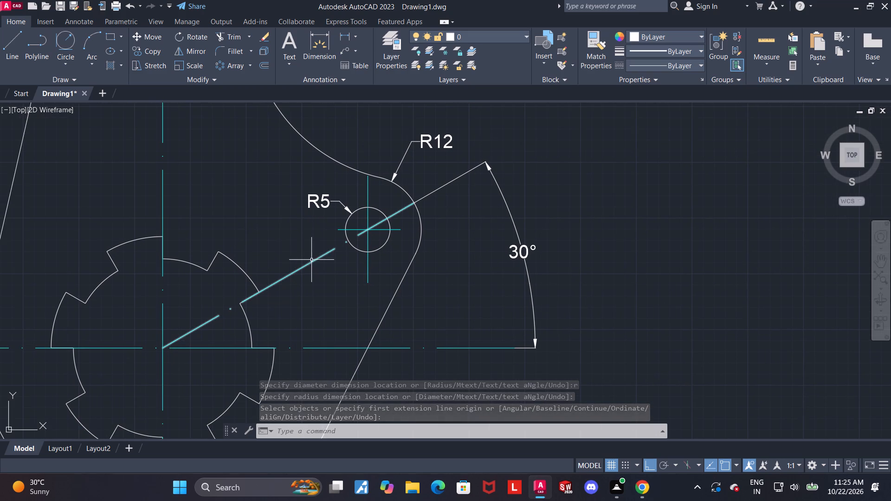
click(326, 36)
scroll(261, 158, up, 2)
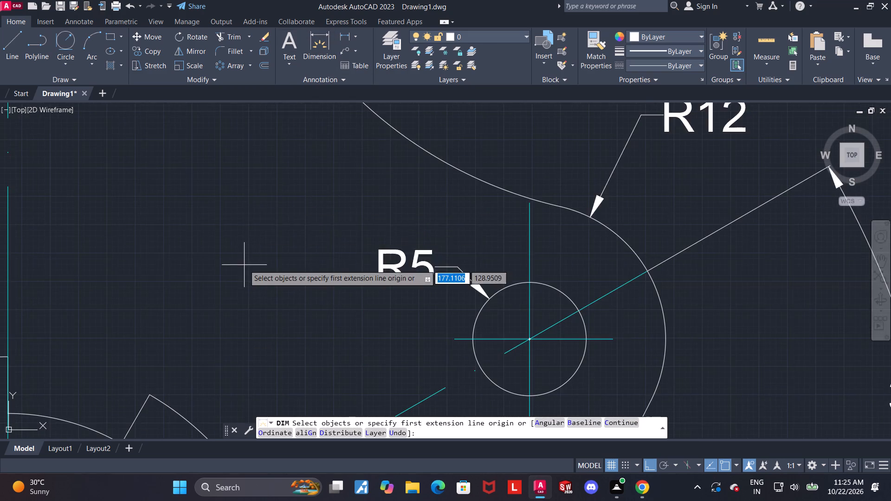
scroll(244, 265, down, 4)
scroll(245, 288, up, 4)
click(195, 276)
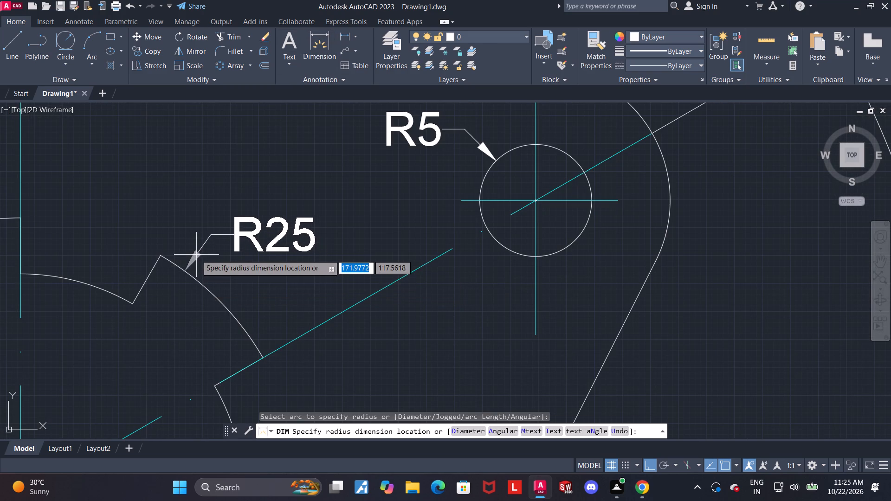
key(d)
key(Return)
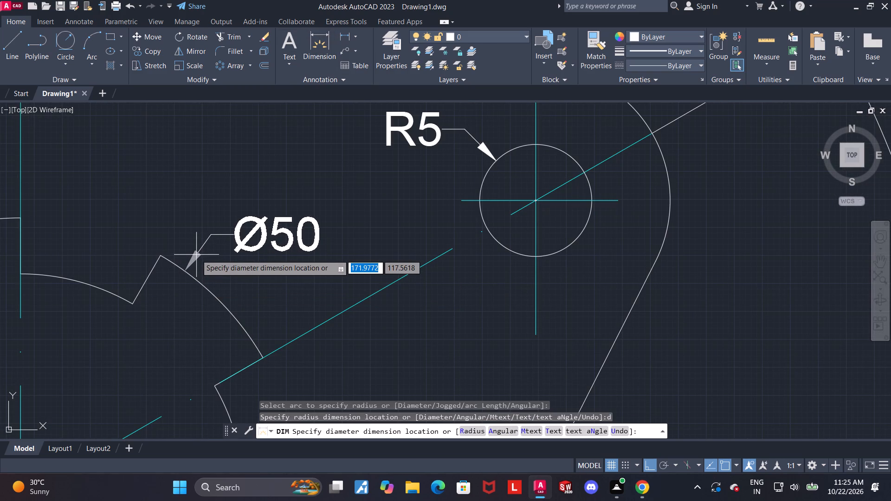
click(243, 239)
key(Escape)
Add a diameter dimension to the notched bore's inner arc at the upper left, with its text outside the bore.
scroll(298, 282, down, 2)
middle_drag(362, 295, 368, 284)
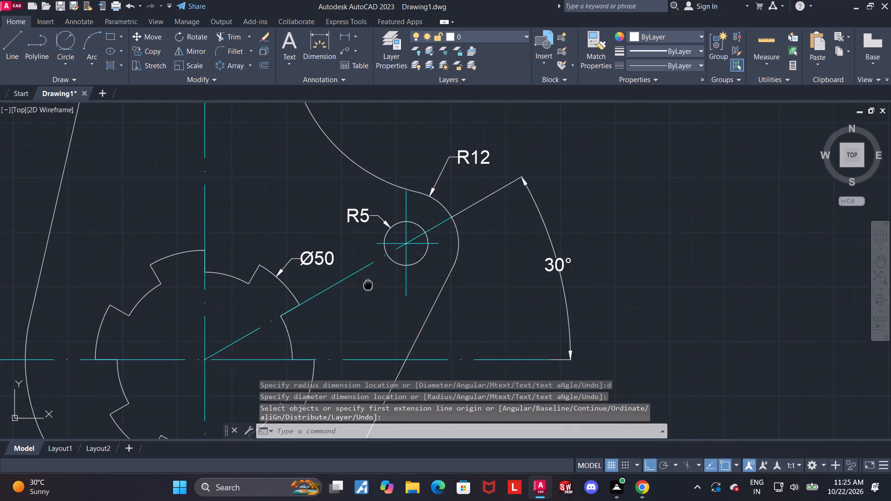
middle_drag(368, 284, 416, 228)
click(316, 41)
scroll(146, 229, up, 2)
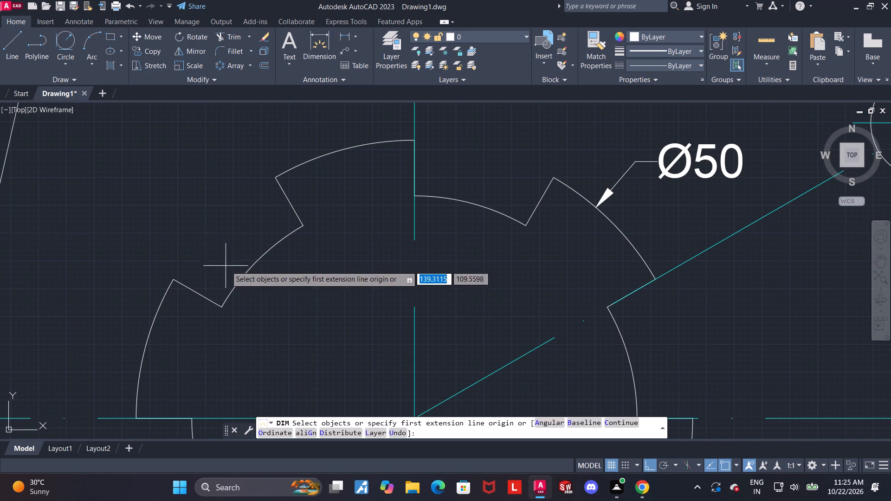
click(237, 281)
click(202, 212)
key(Escape)
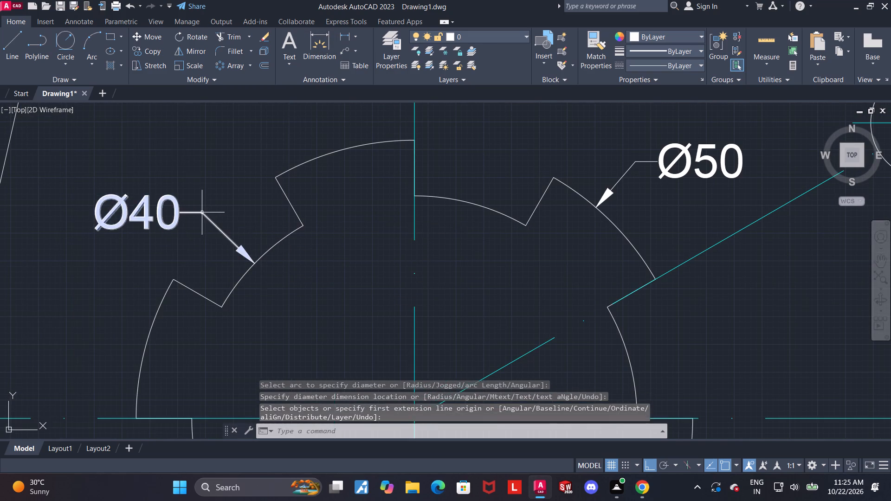
Add a horizontal linear dimension between the main vertical centre line and the boss hole's vertical centre line, placed above the boss hole.
scroll(202, 213, down, 3)
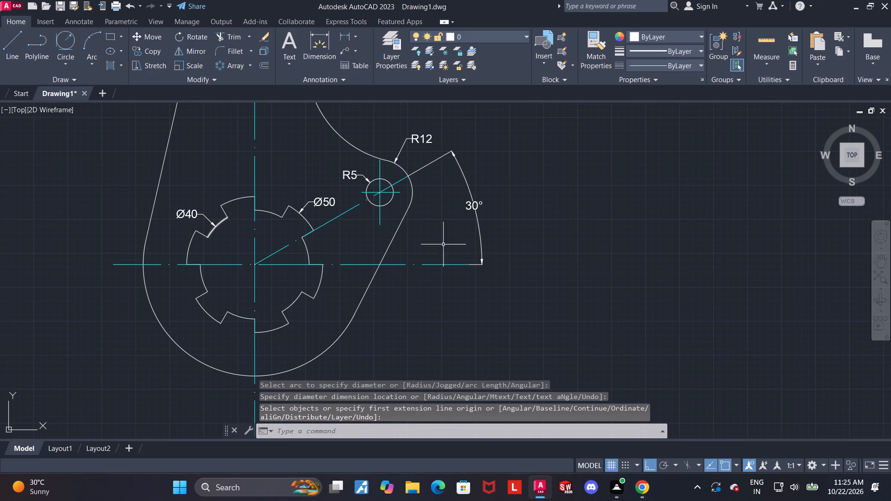
middle_drag(526, 219, 564, 259)
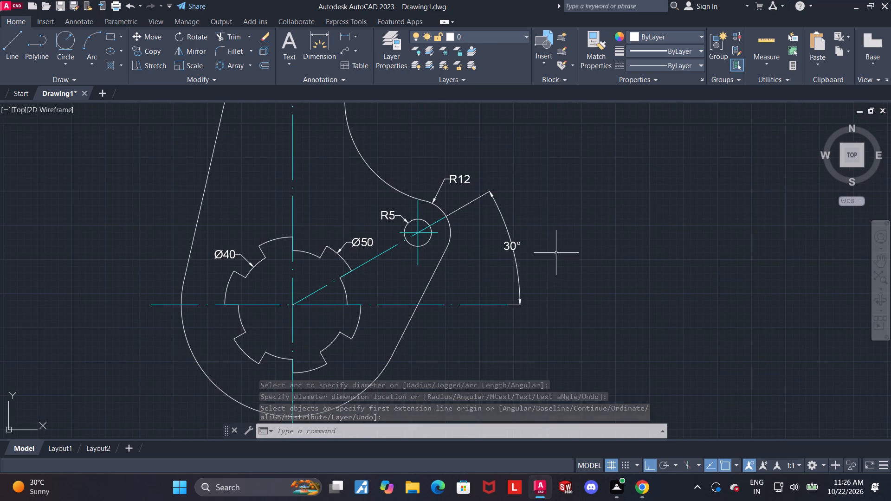
middle_drag(578, 203, 596, 257)
click(310, 42)
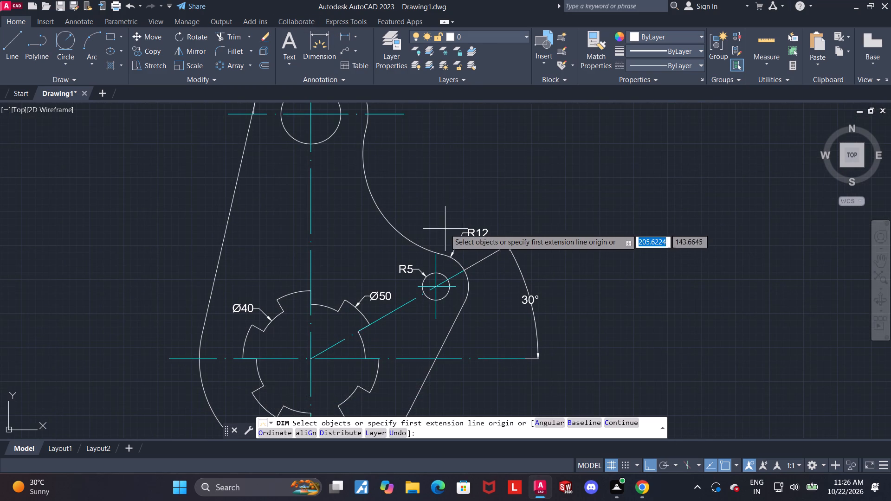
click(436, 255)
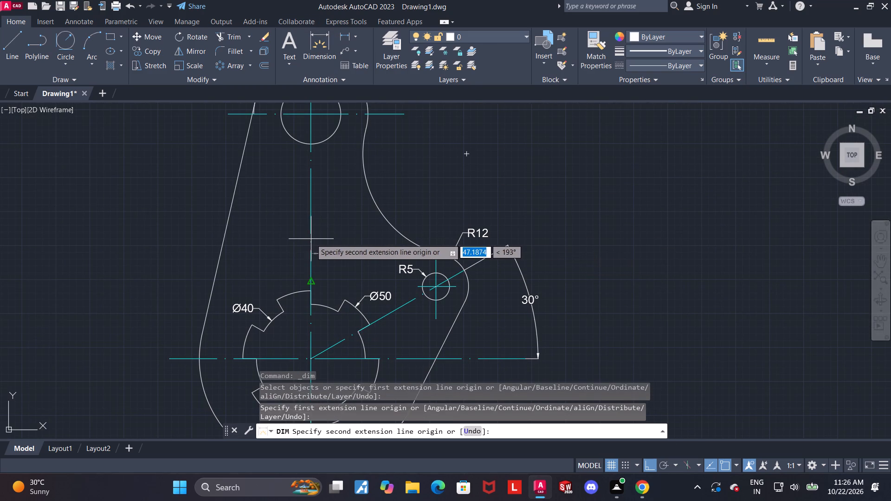
click(310, 239)
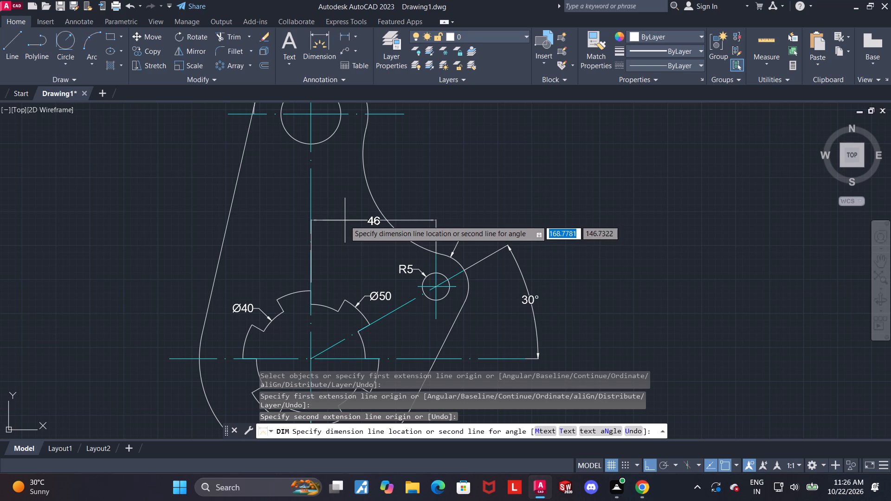
click(344, 231)
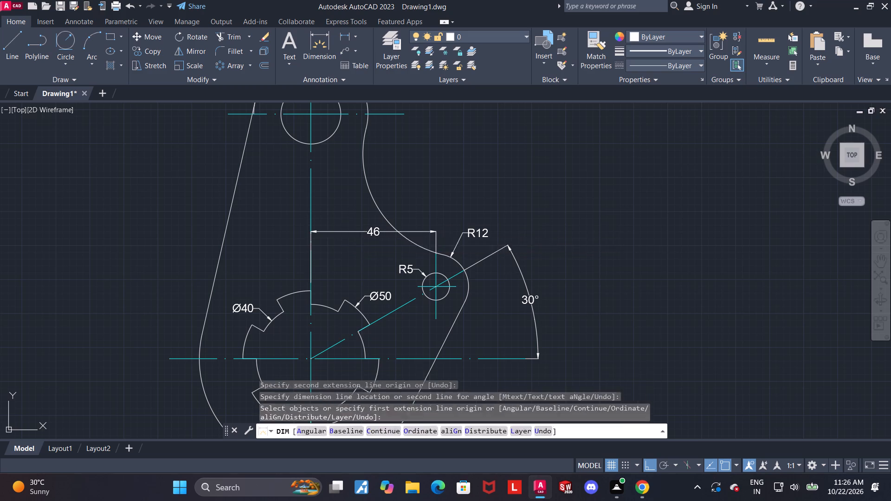
key(Escape)
Dimension the concave arc between the top lobe and the side boss as a radius instead of a diameter, with its text outside the part.
middle_drag(472, 186, 458, 219)
middle_drag(448, 209, 434, 237)
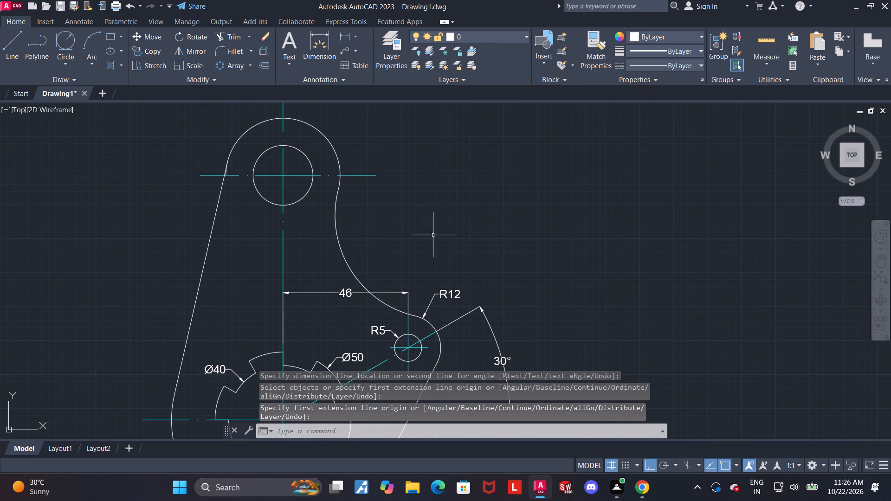
click(323, 42)
scroll(375, 259, up, 1)
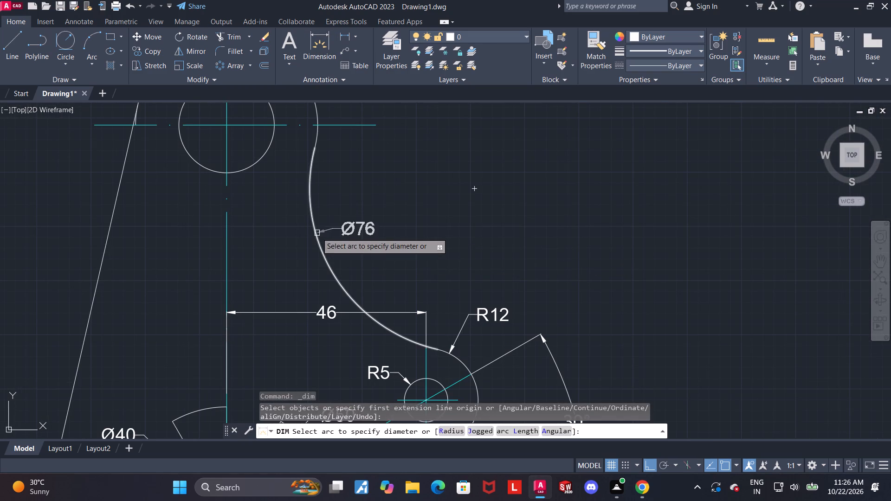
click(317, 232)
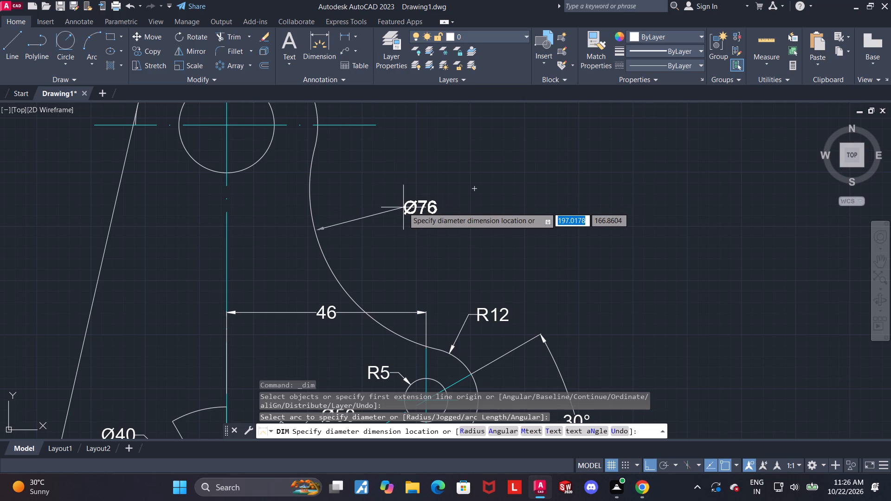
key(r)
key(Return)
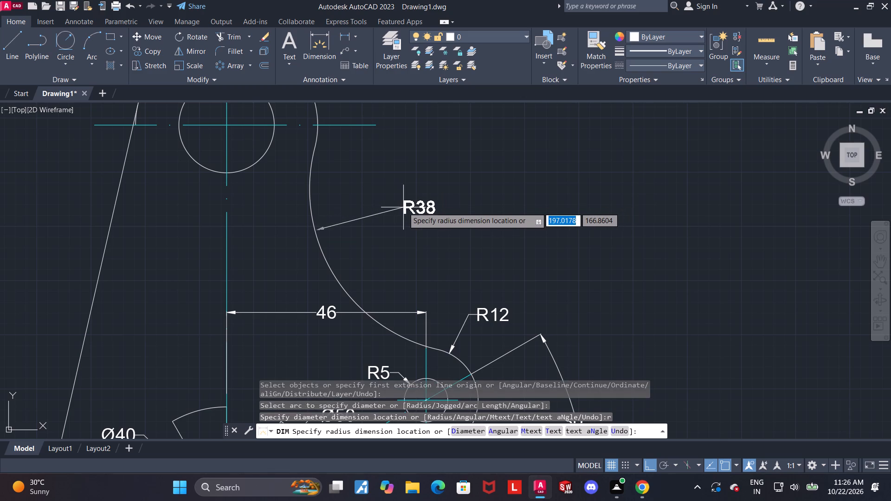
click(403, 207)
key(Escape)
Add a radius dimension to the large outer arc around the notched bore, with its text outside at the lower right.
scroll(410, 211, down, 2)
middle_drag(615, 312, 621, 300)
middle_drag(643, 295, 646, 238)
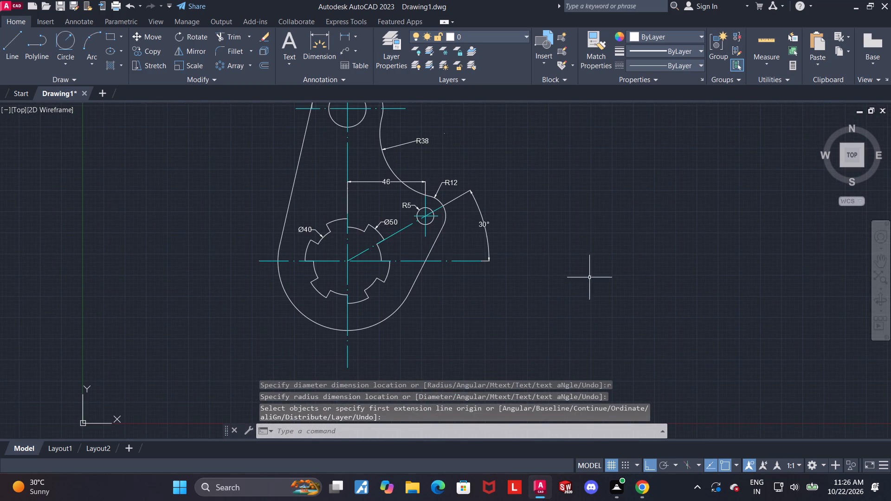
scroll(524, 294, up, 1)
middle_drag(484, 294, 523, 193)
click(315, 40)
scroll(413, 209, up, 1)
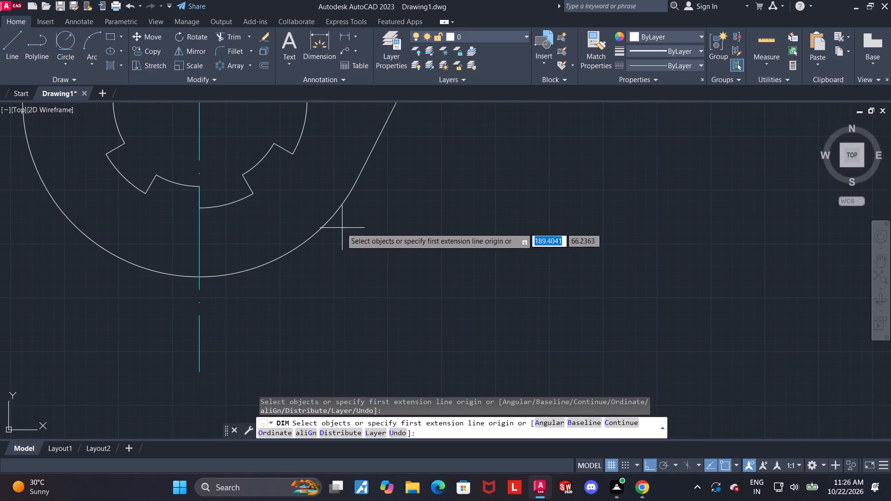
click(329, 223)
click(360, 250)
key(Escape)
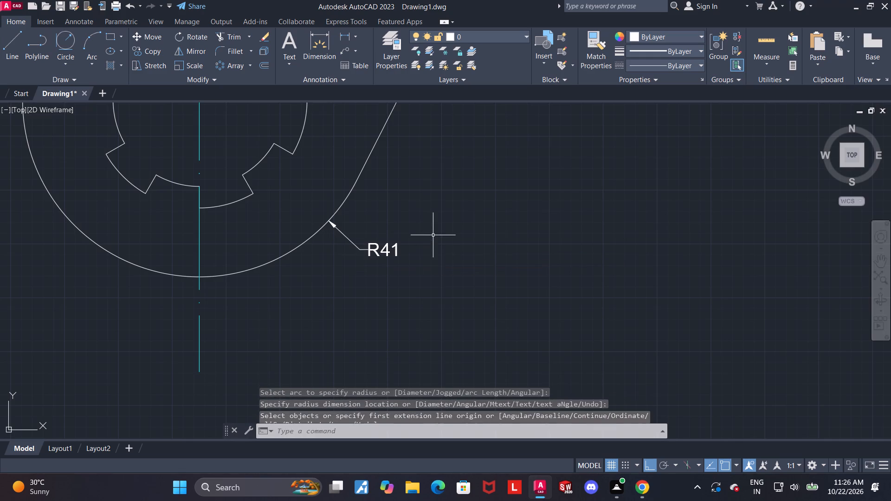
Add a vertical linear dimension between the horizontal centre lines of the notched bore and the top hole, placed left of the part.
scroll(433, 235, down, 2)
middle_drag(458, 226, 460, 322)
middle_drag(574, 172, 580, 235)
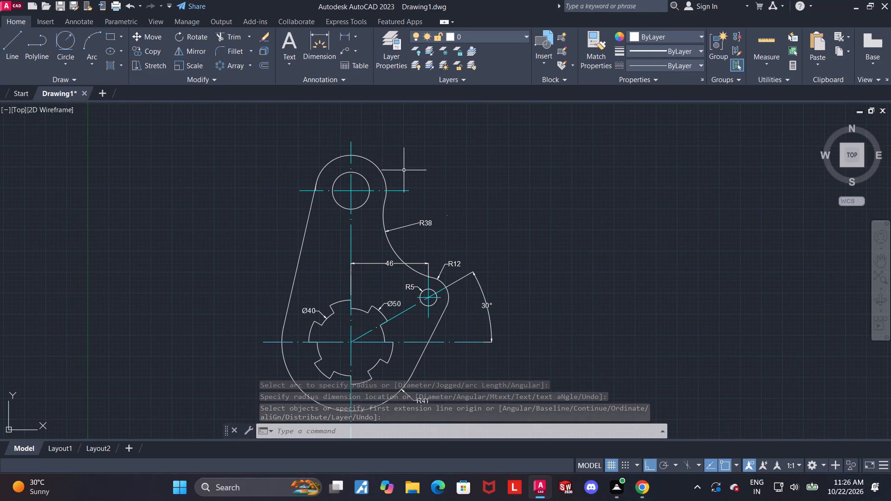
click(315, 39)
click(263, 342)
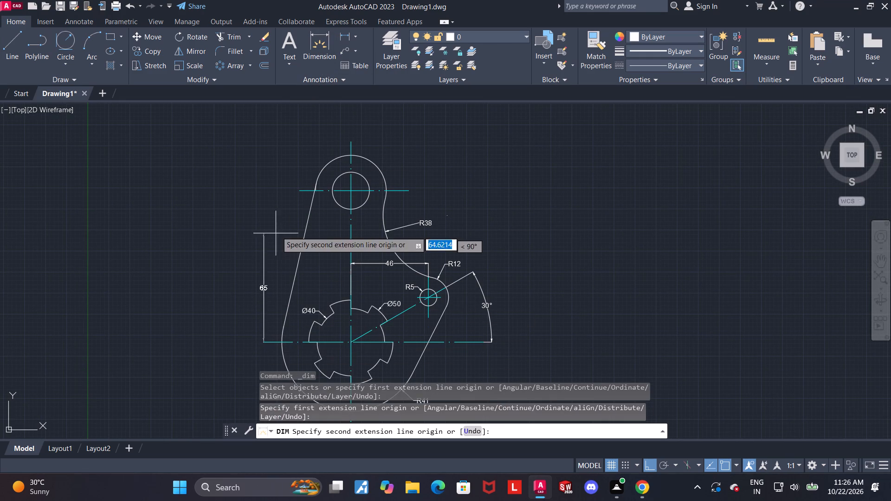
click(301, 192)
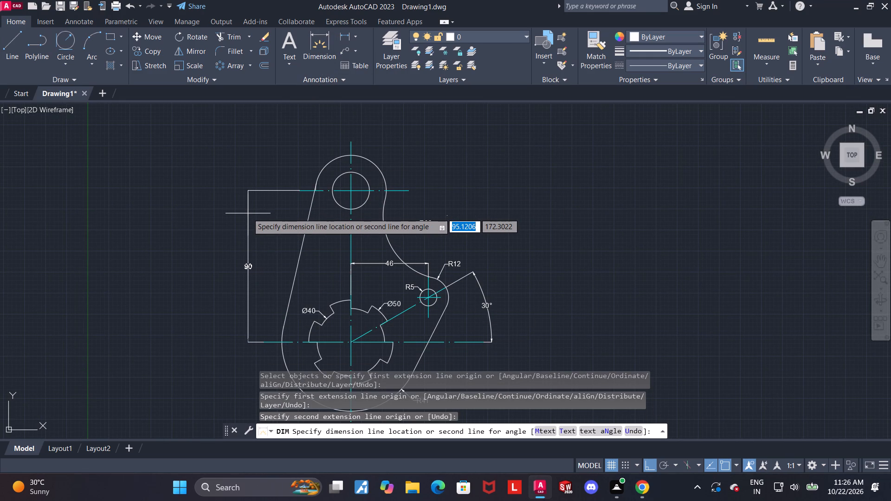
click(248, 213)
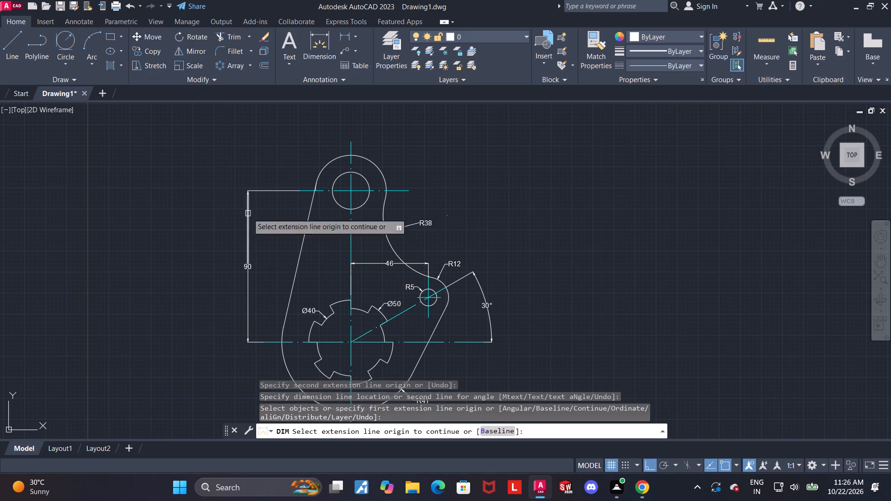
key(Escape)
Add a radius dimension to the outer arc of the top lobe, with its text to the upper left.
middle_drag(491, 222, 486, 283)
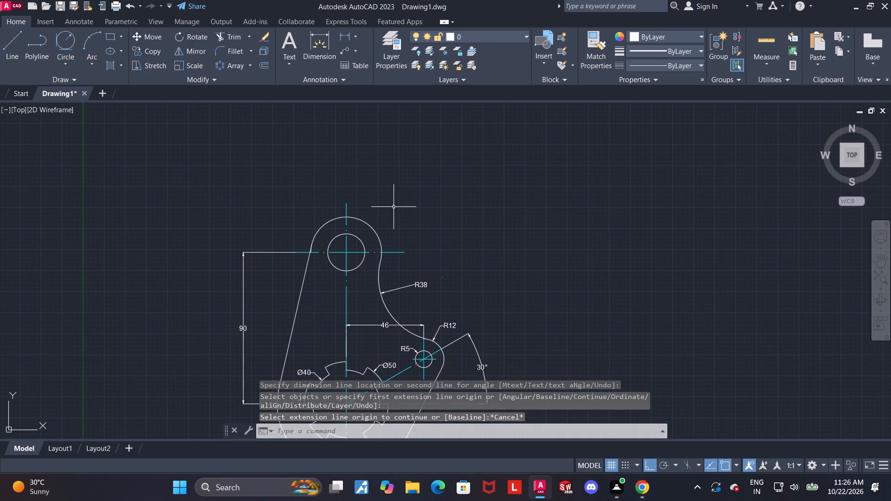
scroll(385, 199, up, 2)
click(320, 33)
middle_drag(262, 190, 309, 187)
click(272, 263)
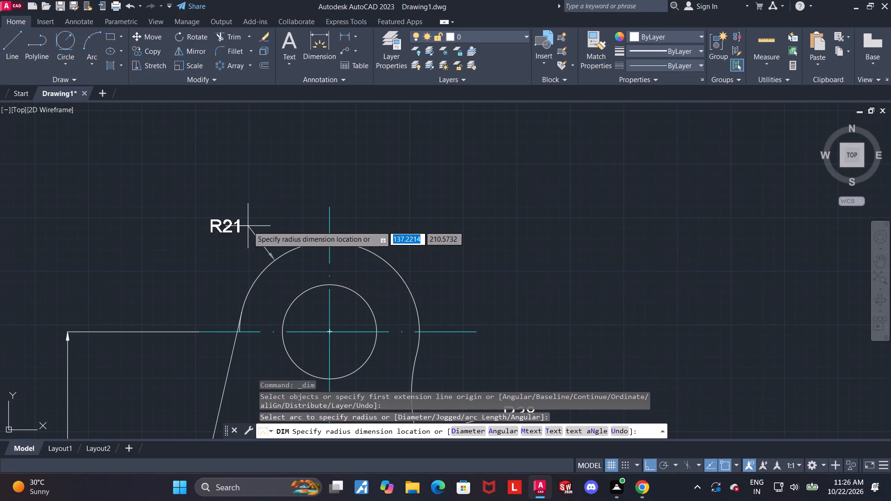
click(248, 226)
key(Escape)
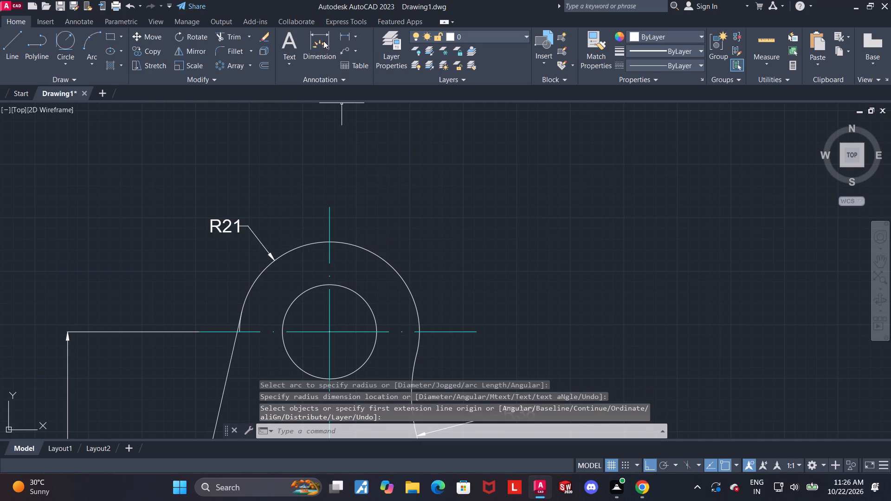
Dimension the top hole as a diameter instead of a radius, with its text outside the lobe at the upper right.
click(323, 41)
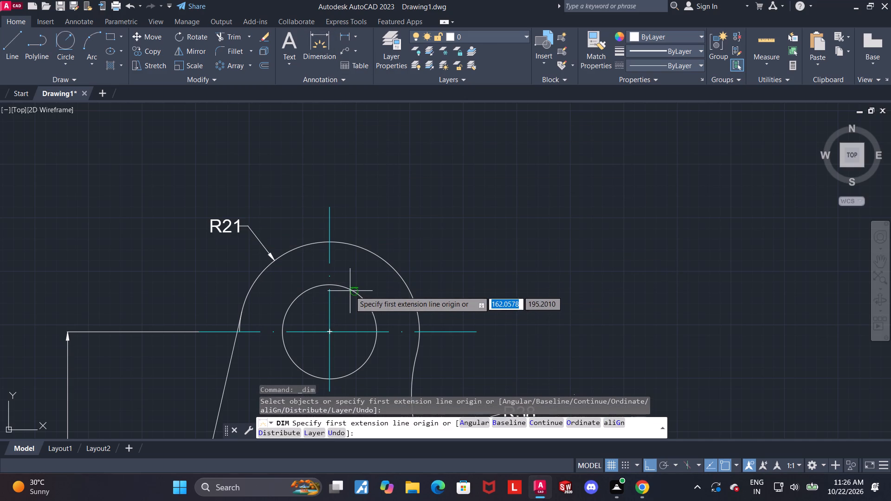
click(367, 304)
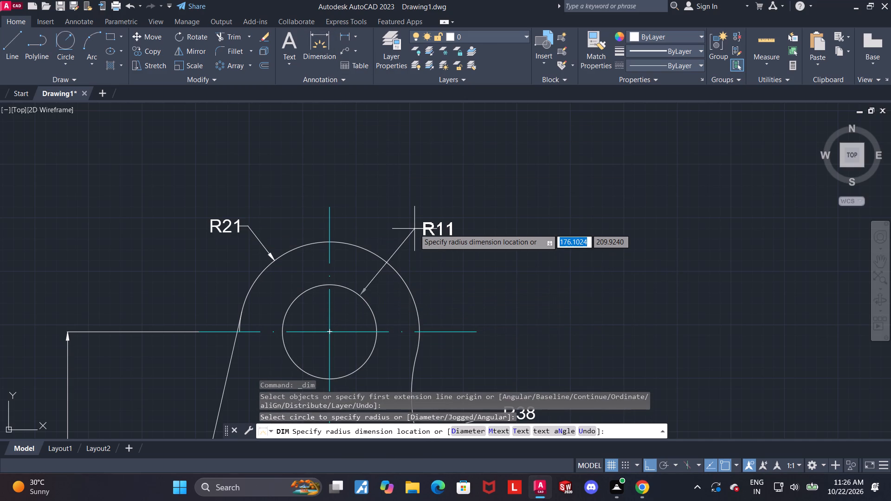
key(d)
key(Return)
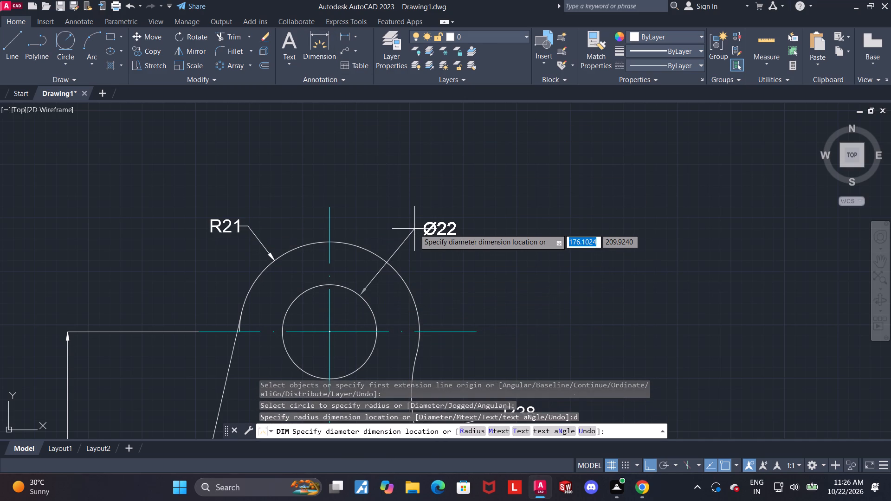
click(411, 232)
key(Escape)
Review the whole part and check that all its features are dimensioned.
scroll(483, 226, down, 2)
middle_drag(542, 293, 525, 282)
scroll(525, 282, up, 1)
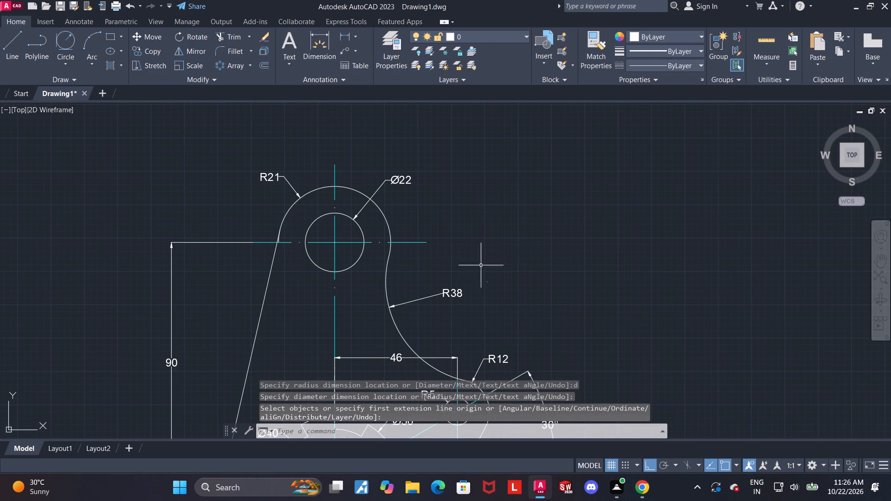
middle_drag(489, 247, 478, 238)
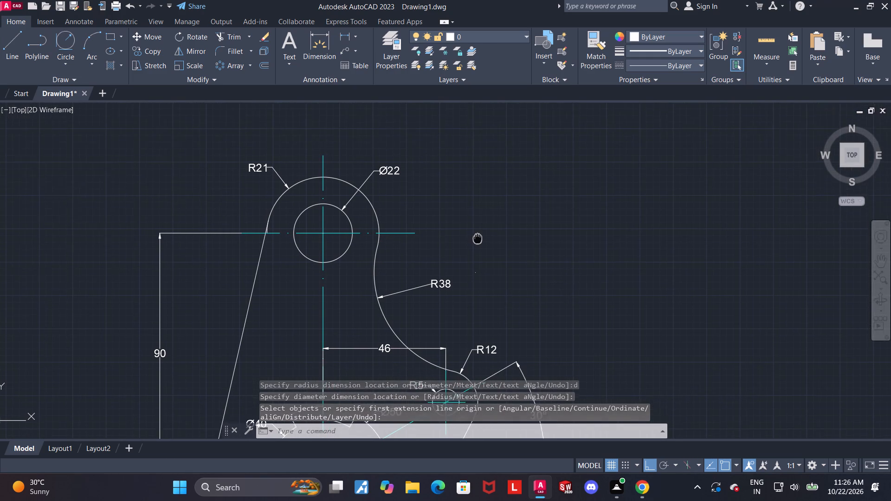
middle_drag(478, 238, 467, 184)
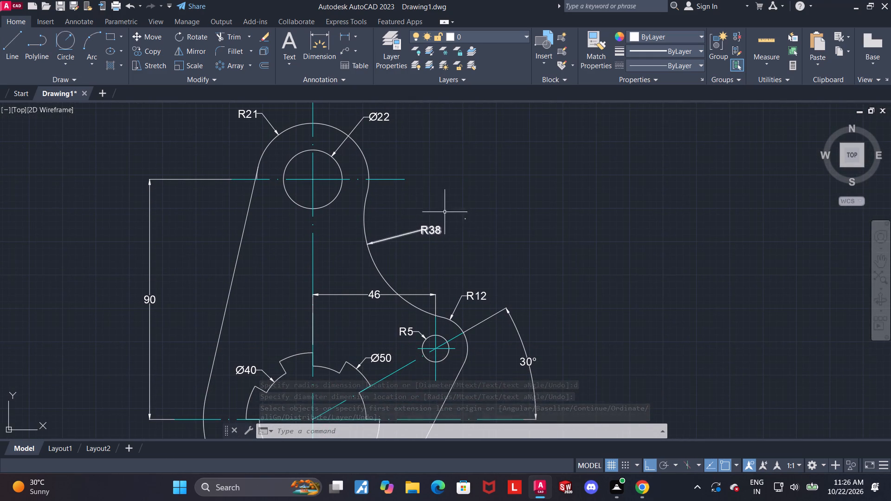
middle_drag(491, 259, 487, 230)
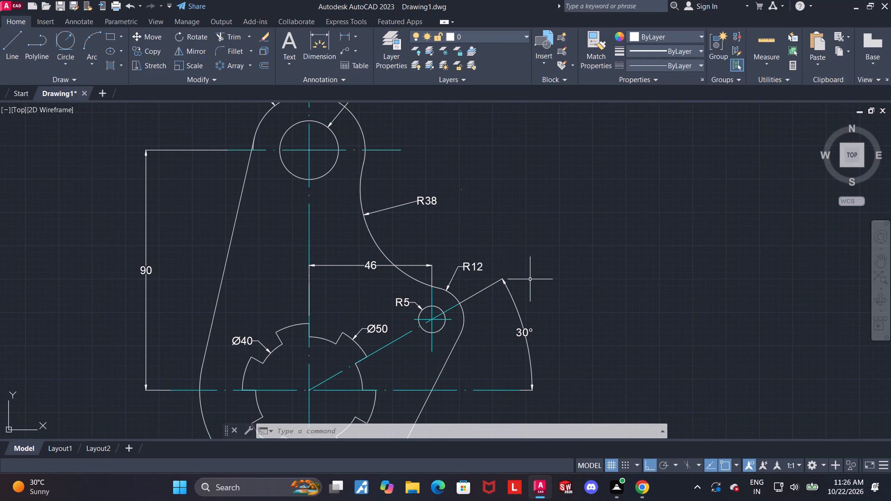
middle_drag(530, 279, 528, 254)
middle_drag(543, 273, 542, 261)
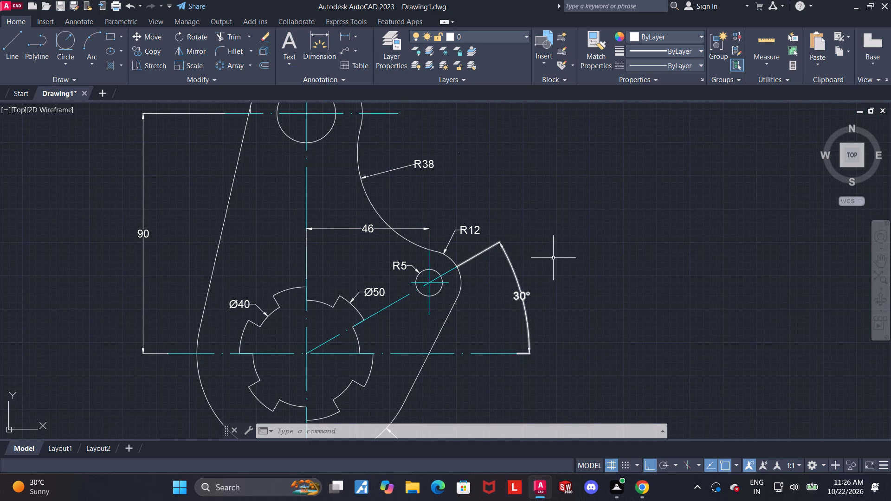
middle_drag(554, 258, 553, 240)
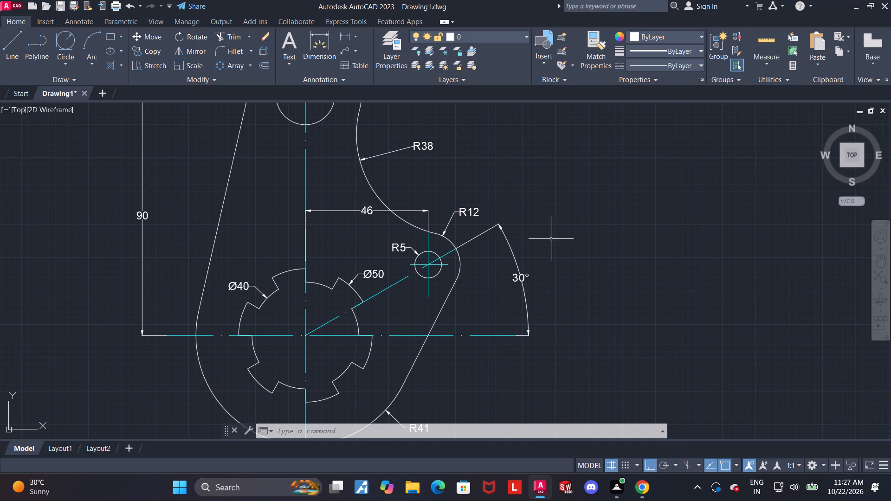
middle_drag(536, 239, 542, 209)
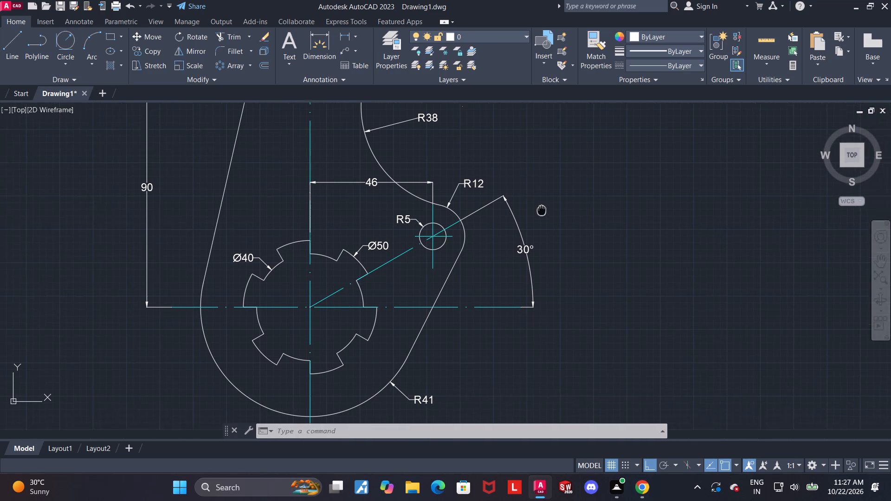
middle_drag(542, 209, 545, 205)
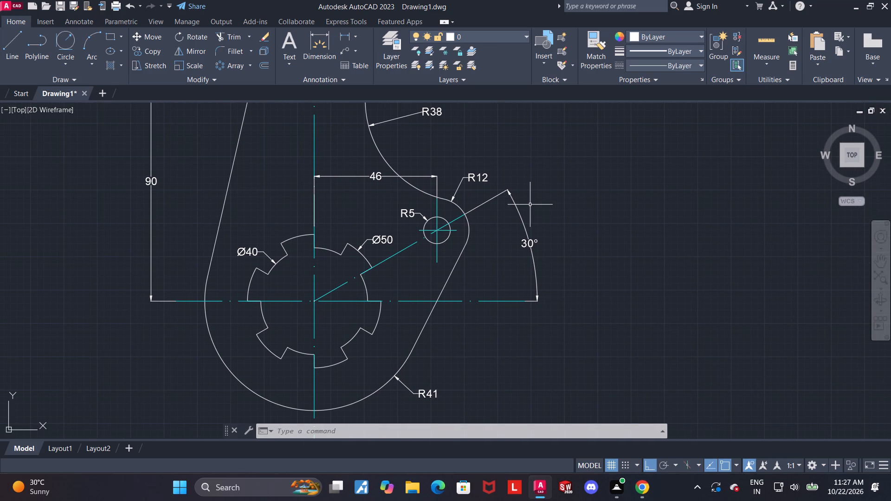
middle_drag(555, 229, 557, 225)
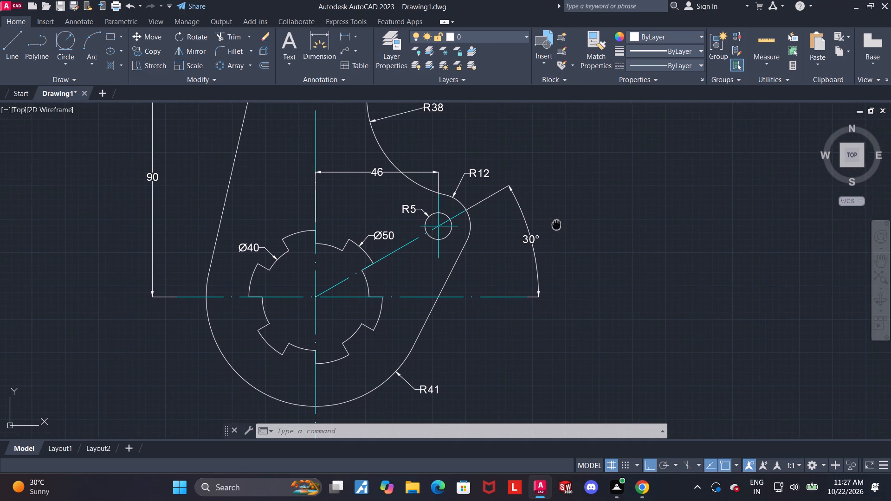
middle_drag(557, 225, 569, 240)
scroll(568, 240, down, 1)
middle_drag(613, 241, 610, 269)
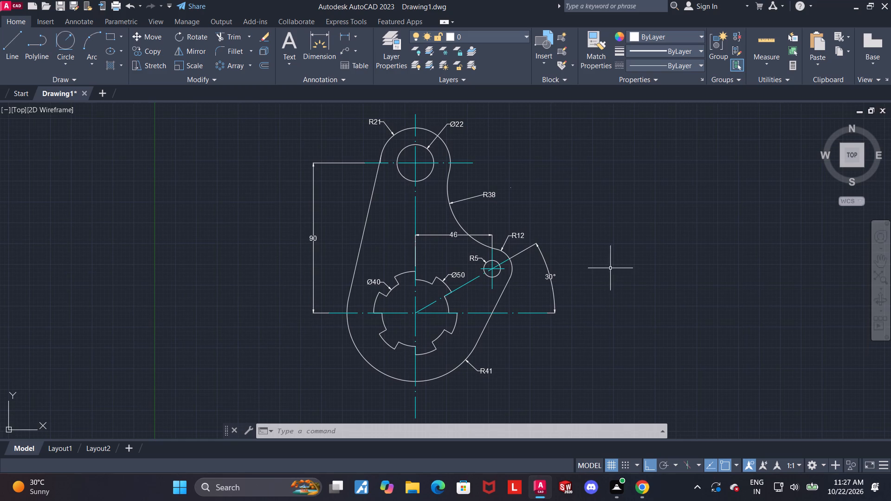
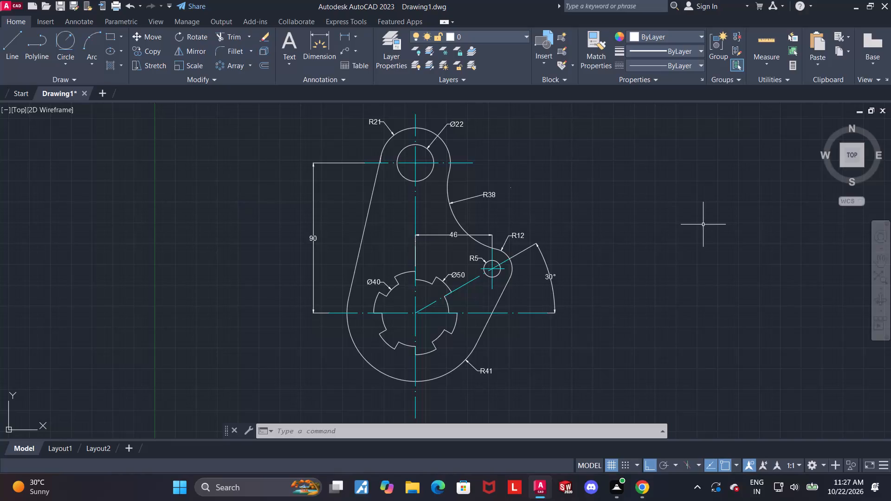
Turn off log file recording with the LOGFILEOFF command.
text(logfiler)
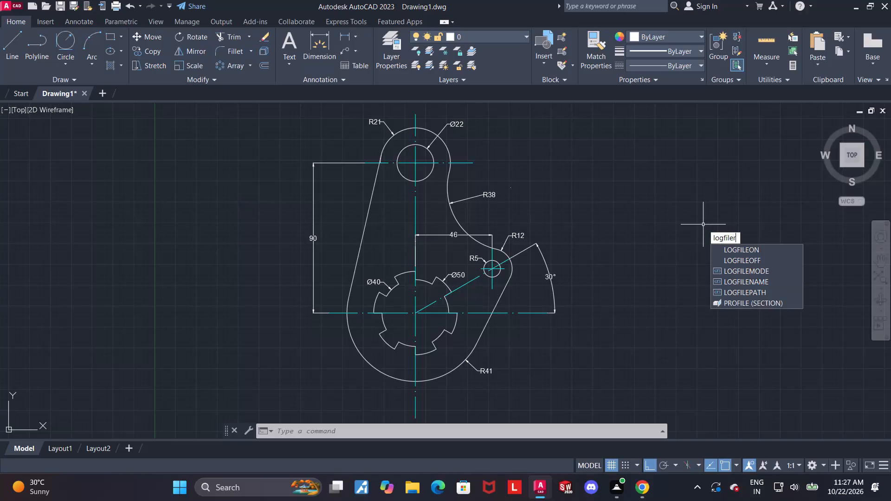
click(783, 263)
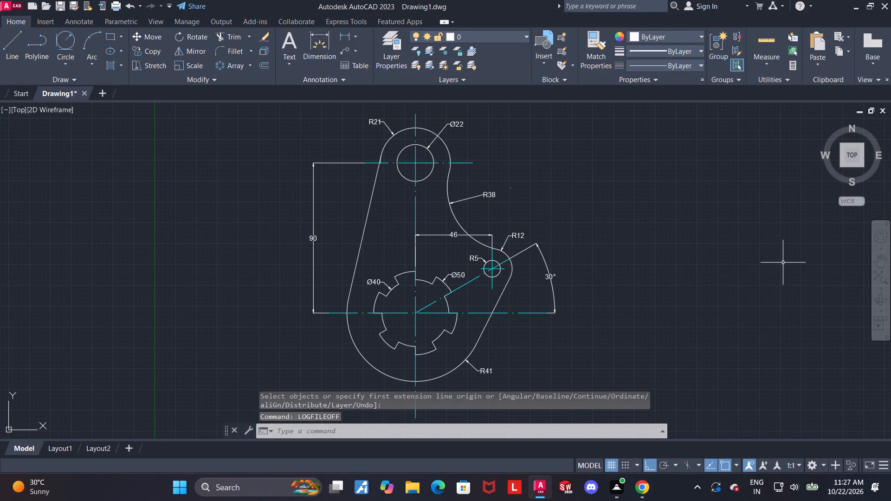
Save the drawing in the Downloads folder as "splined cam profile".
key(ctrl+s)
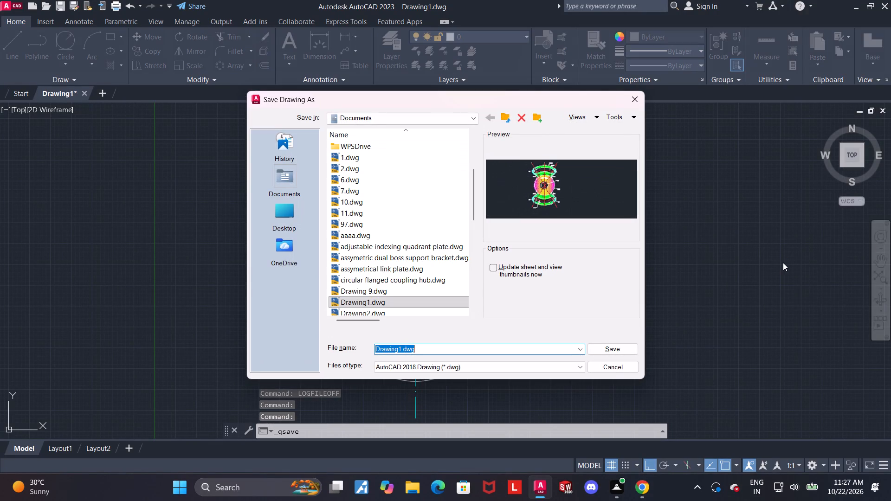
double_click(286, 215)
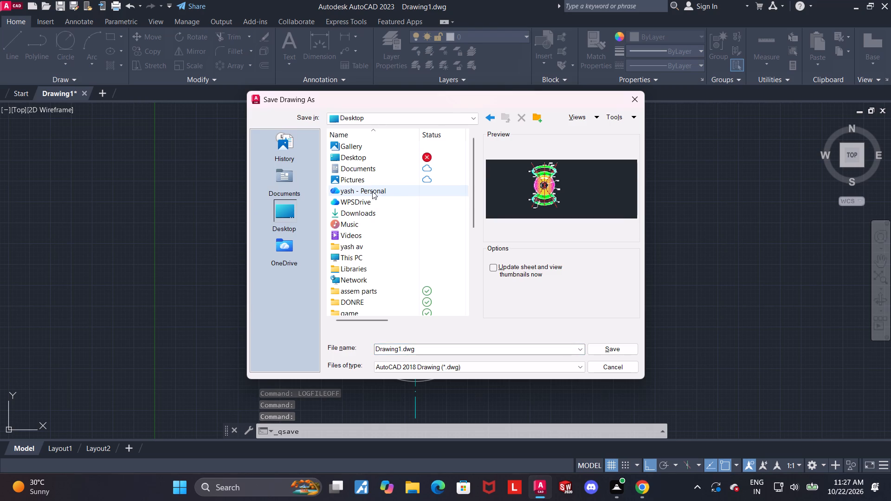
double_click(368, 210)
drag(487, 347, 241, 335)
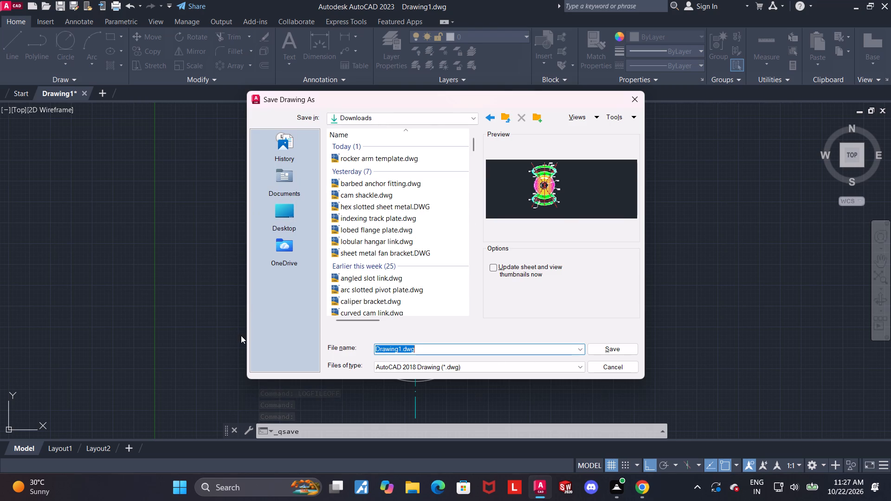
text(splined cam profile)
key(Return)
Start a plot with the DWG To PDF.pc3 plotter and ISO A4 (297.00 x 210.00 MM) paper.
text(plot)
key(Return)
click(363, 154)
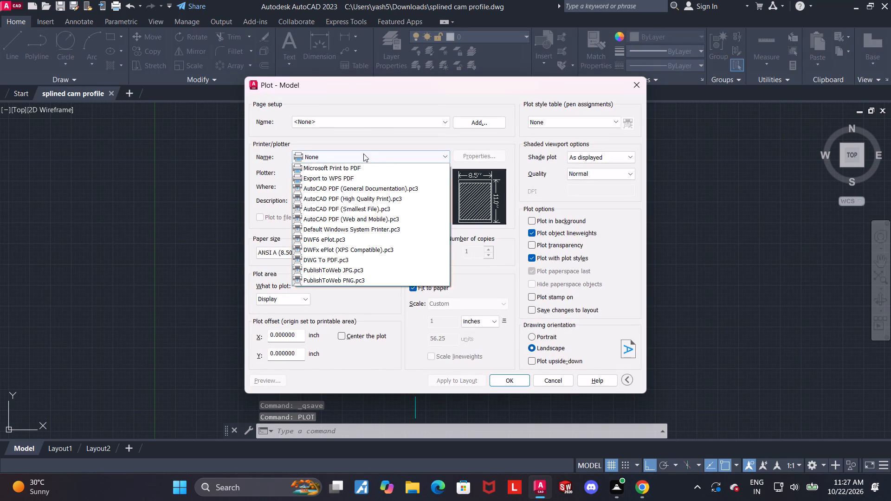
click(353, 279)
click(345, 248)
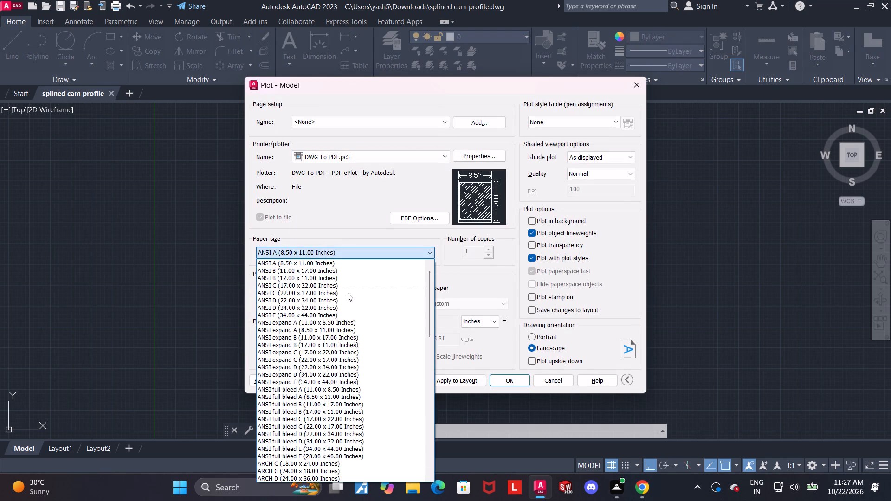
scroll(339, 353, down, 13)
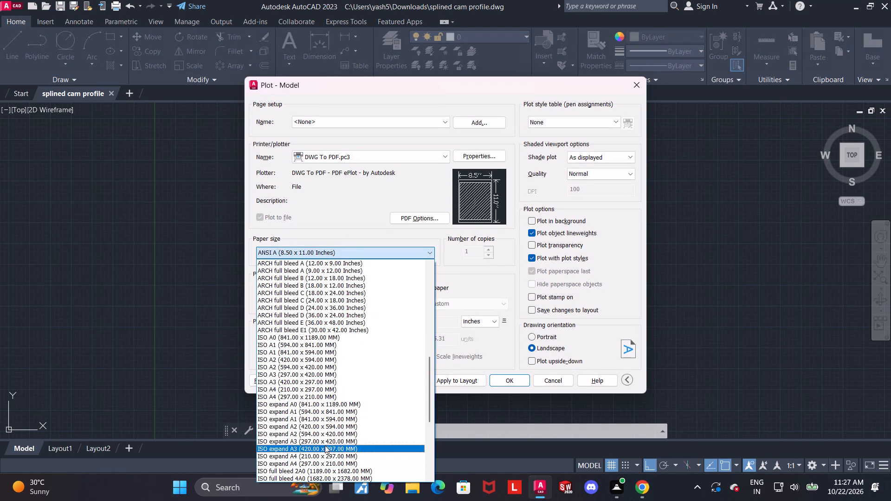
click(315, 398)
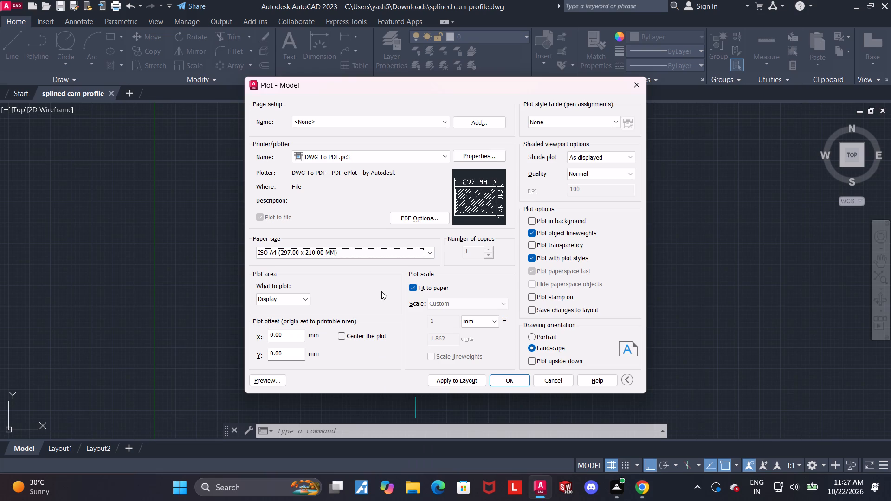
Centre the plot and set its area to a window enclosing the whole part with all its dimensions.
click(342, 336)
click(300, 302)
click(299, 334)
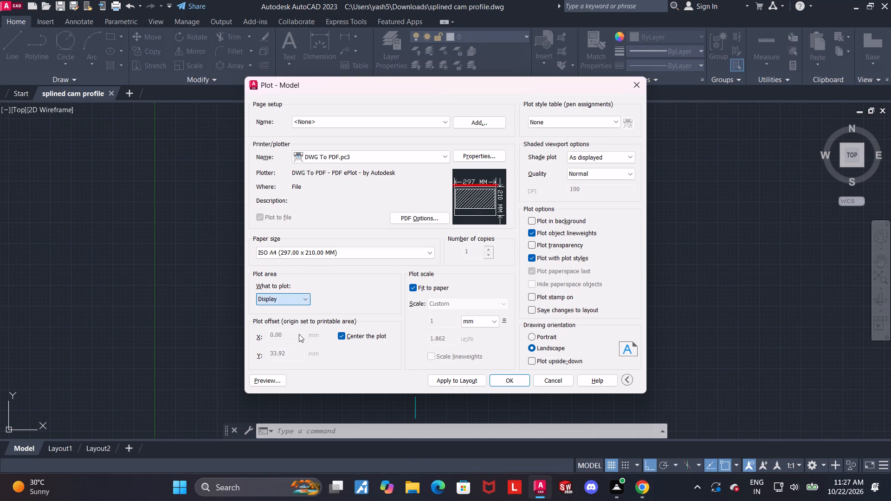
click(250, 105)
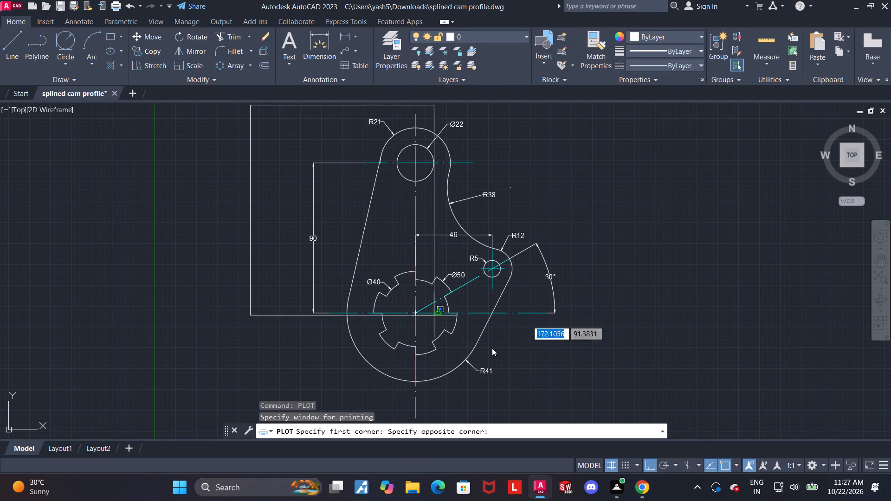
click(594, 419)
Plot the drawing to the Downloads folder as "splined cam profile-Model.pdf".
click(505, 378)
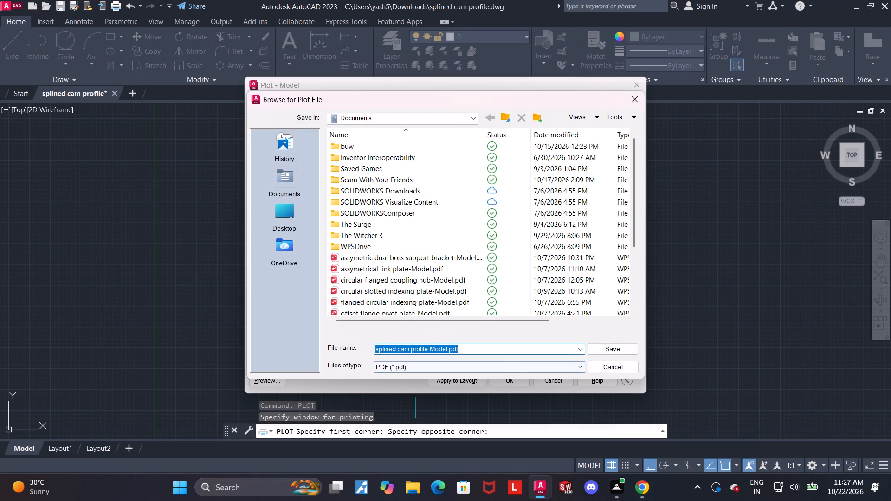
double_click(286, 212)
double_click(370, 212)
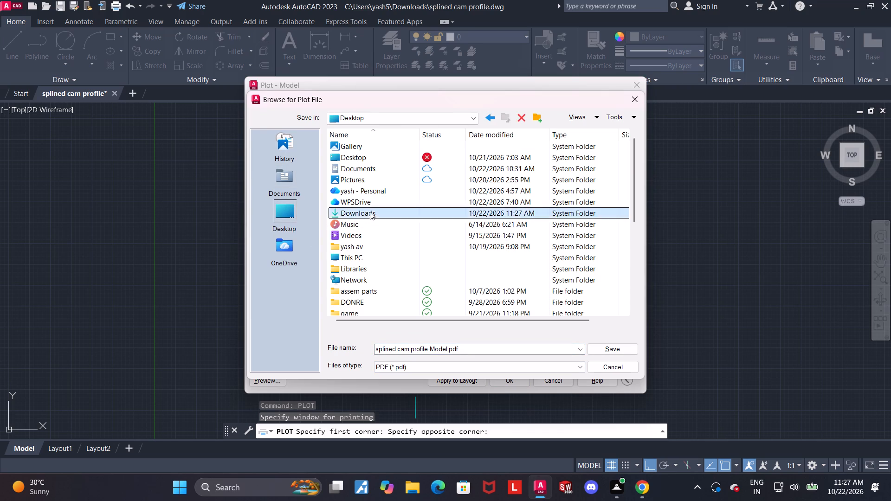
click(613, 353)
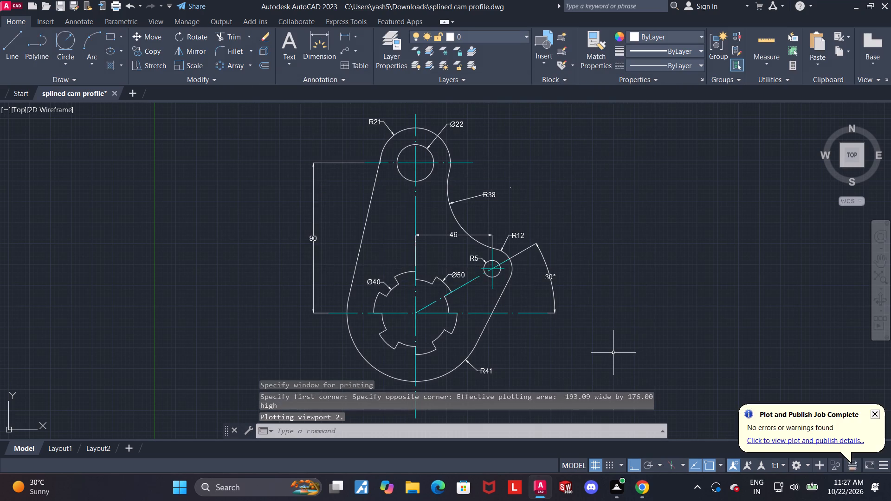